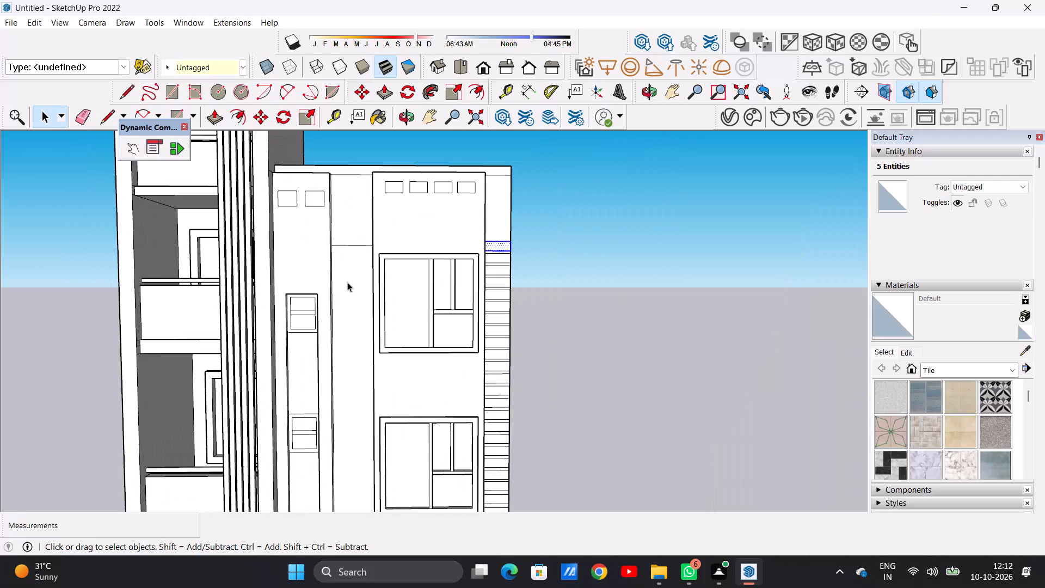
Undo the last horizontal line drawn on the plain facade strip between the small and large window columns.
scroll(371, 252, "up", 1)
scroll(371, 252, "down", 1)
scroll(370, 253, "up", 4)
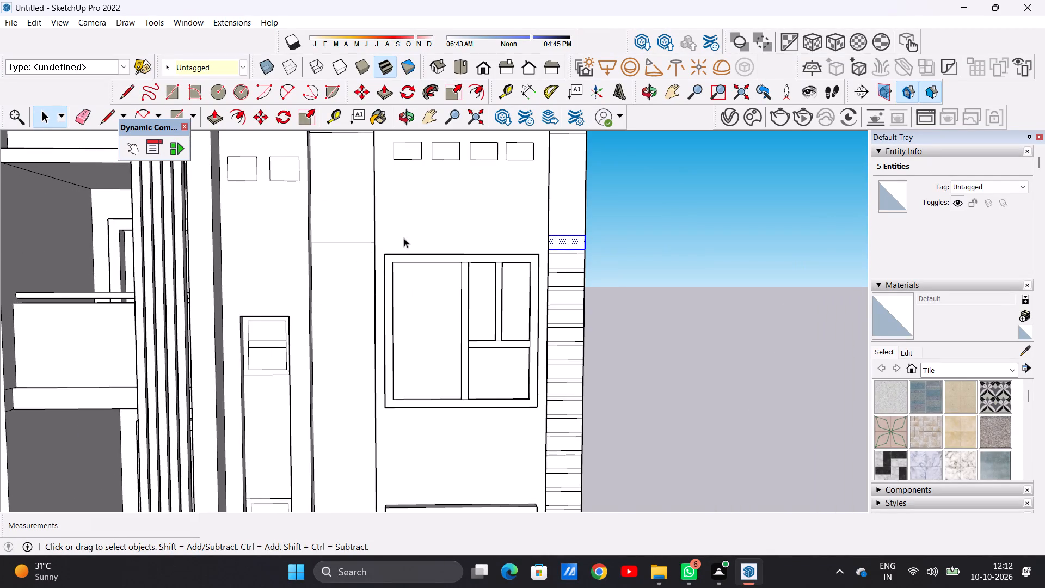
scroll(348, 249, "up", 5)
scroll(327, 244, "down", 3)
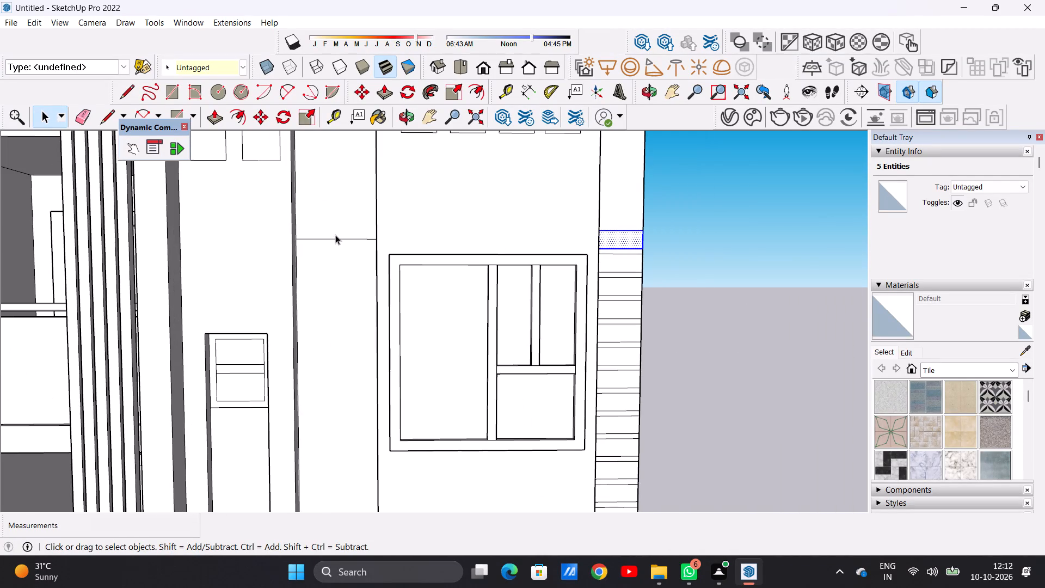
key("z")
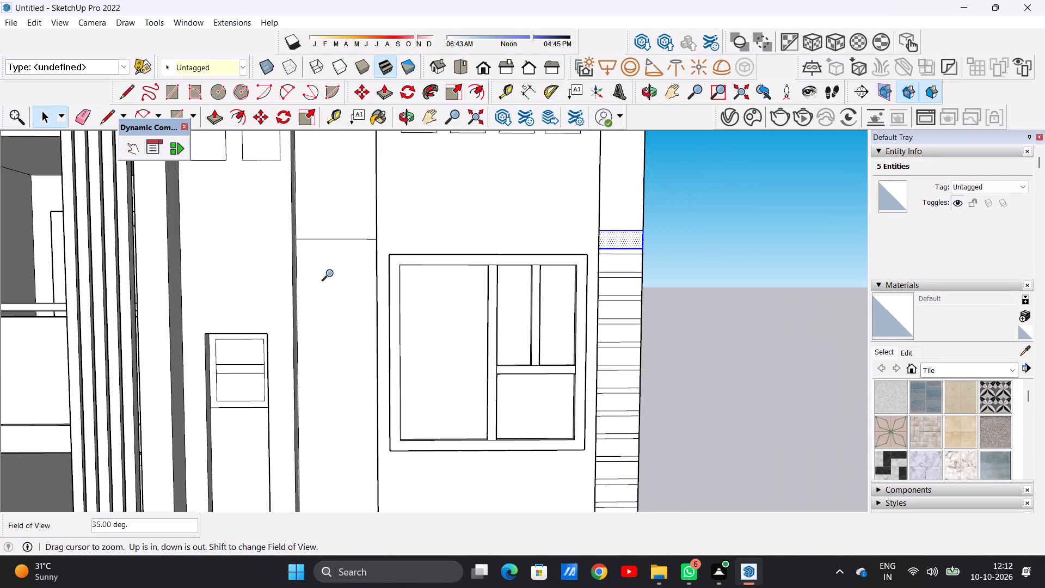
key("space")
key("ctrl+z")
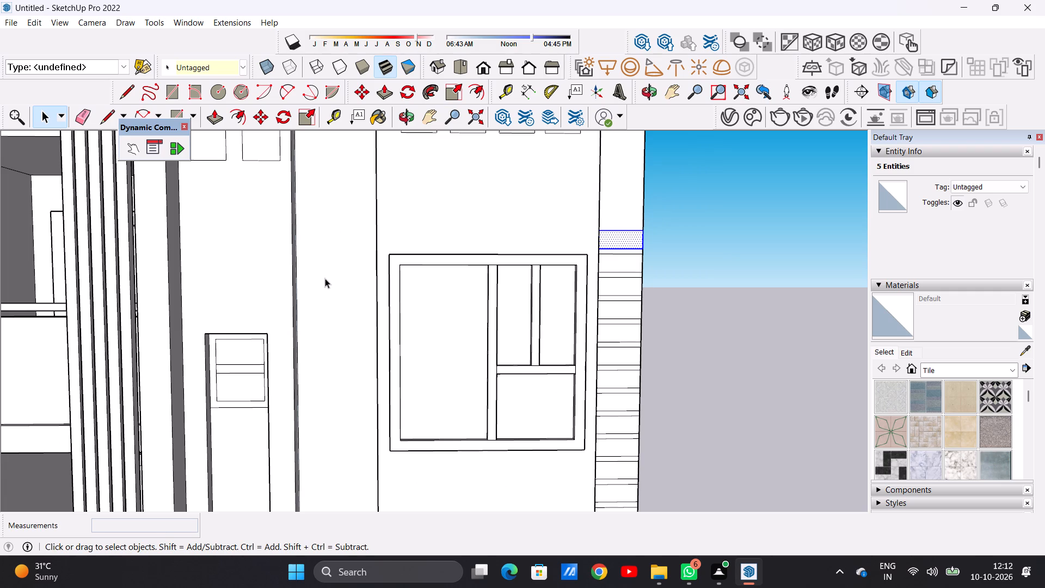
Draw a horizontal line about 7' 10 9/16" long across the recessed facade strip, just above the top large window.
middle_click_drag(325, 281, 419, 322)
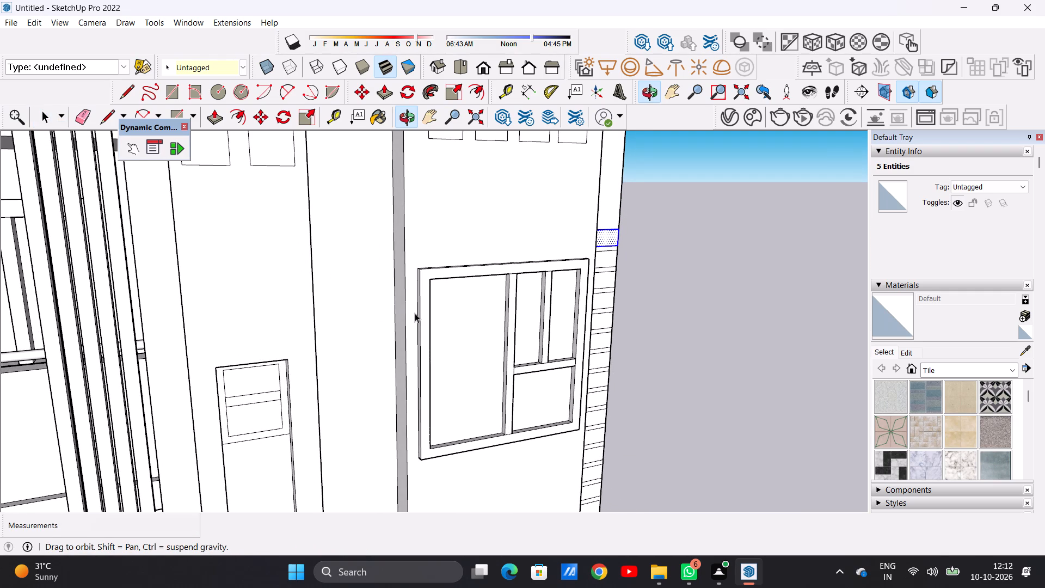
key("l")
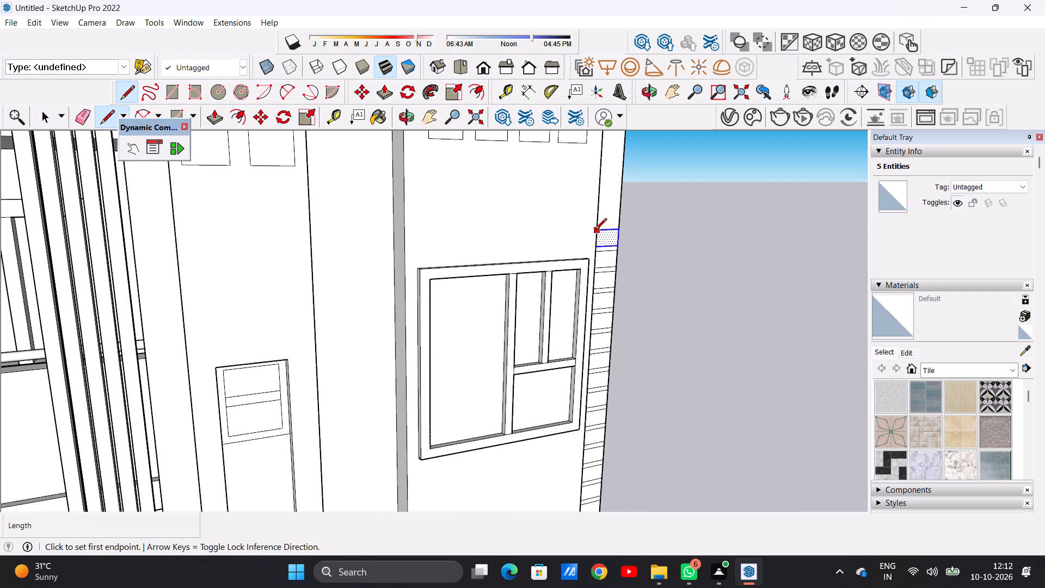
left_click(393, 234)
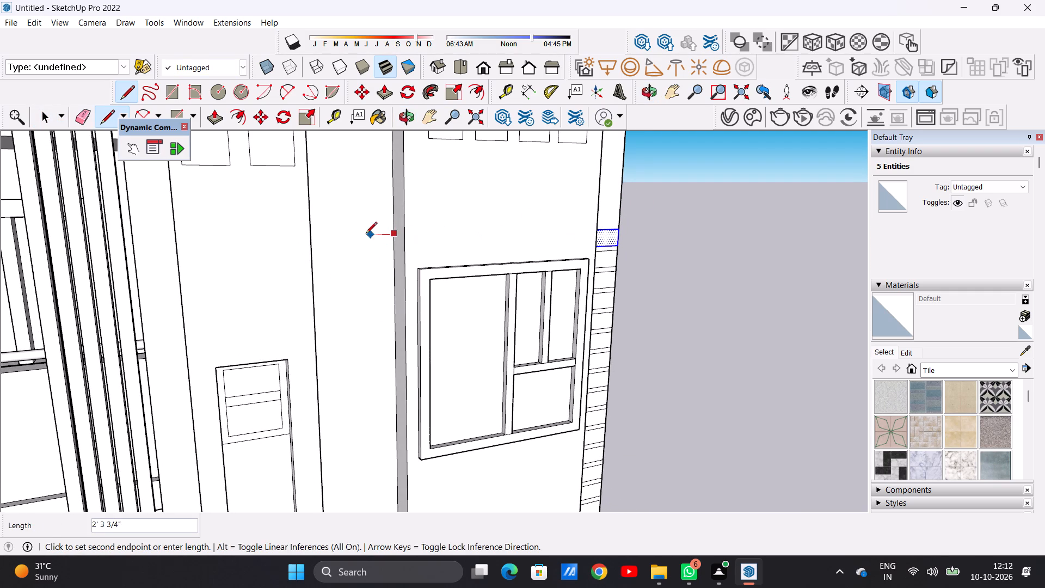
middle_click_drag(365, 238, 304, 234)
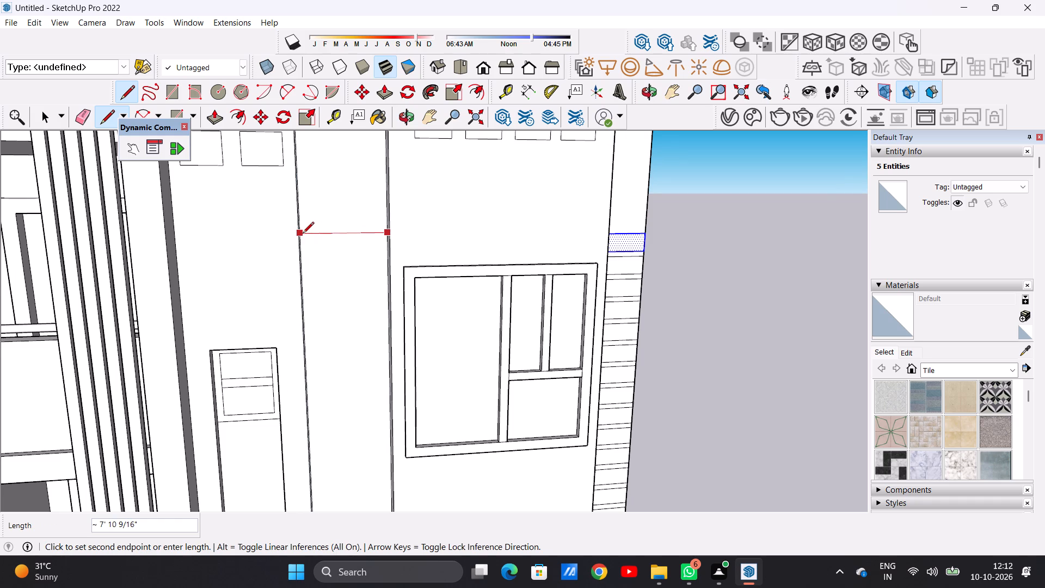
left_click(303, 234)
key("space")
scroll(336, 223, "down", 7)
scroll(349, 261, "up", 7)
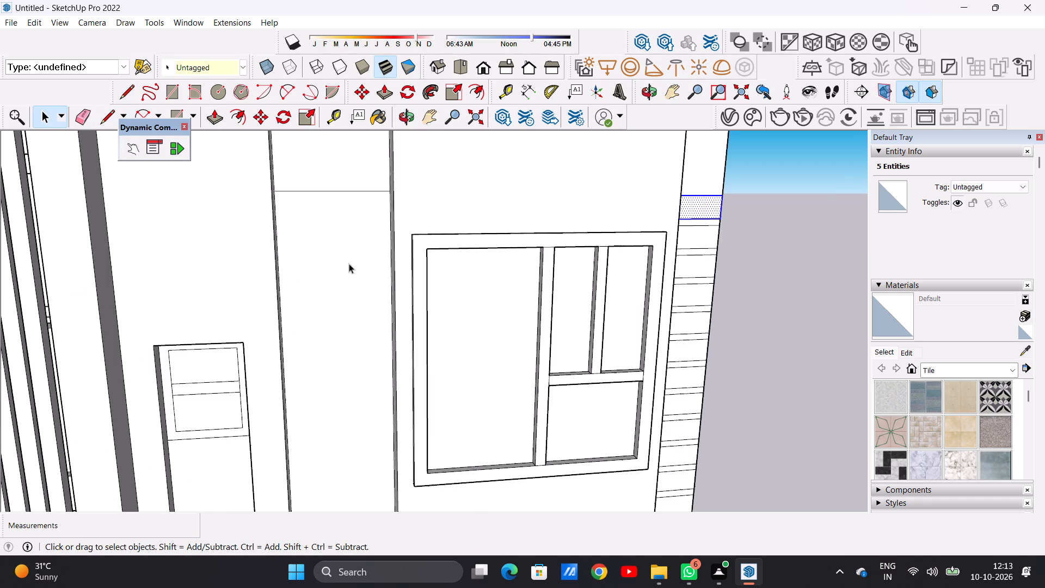
Draw a second horizontal line about 7' 10 9/16" long just below the first, closing a band across the recessed strip.
middle_click_drag(351, 268, 400, 286)
key("l")
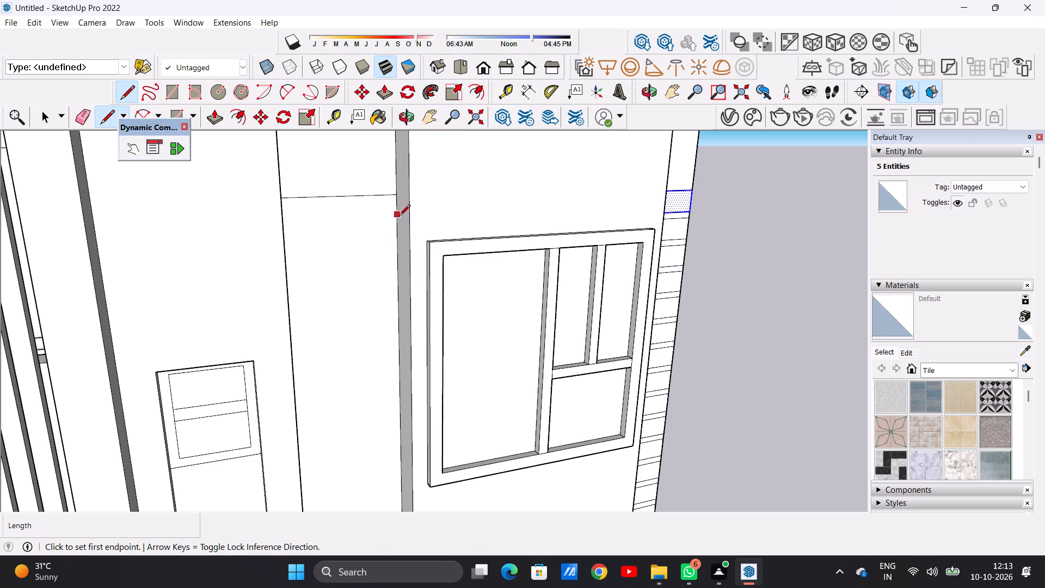
left_click(395, 233)
scroll(333, 246, "down", 5)
middle_click_drag(343, 242, 257, 209)
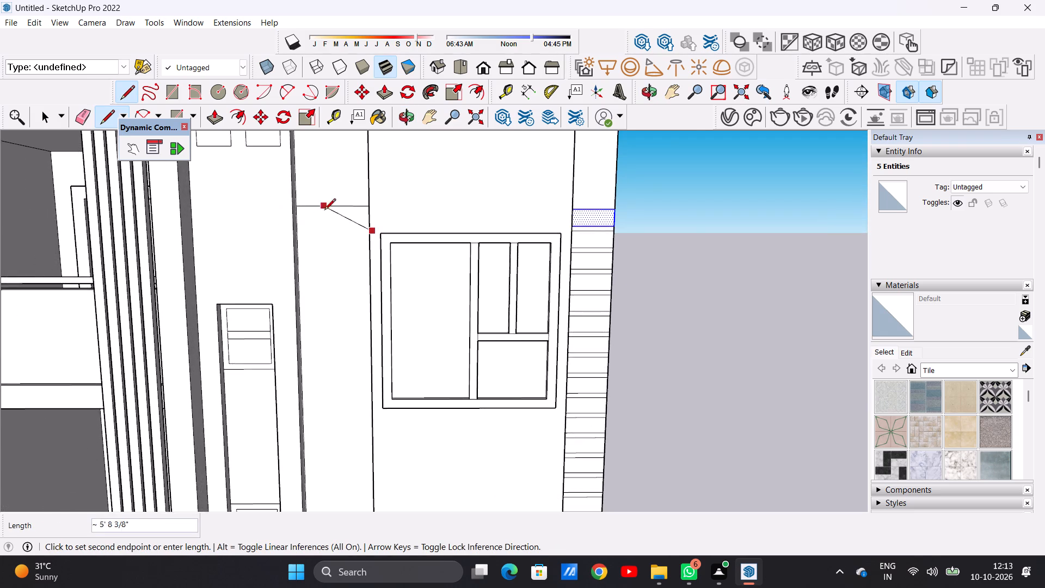
scroll(335, 226, "up", 8)
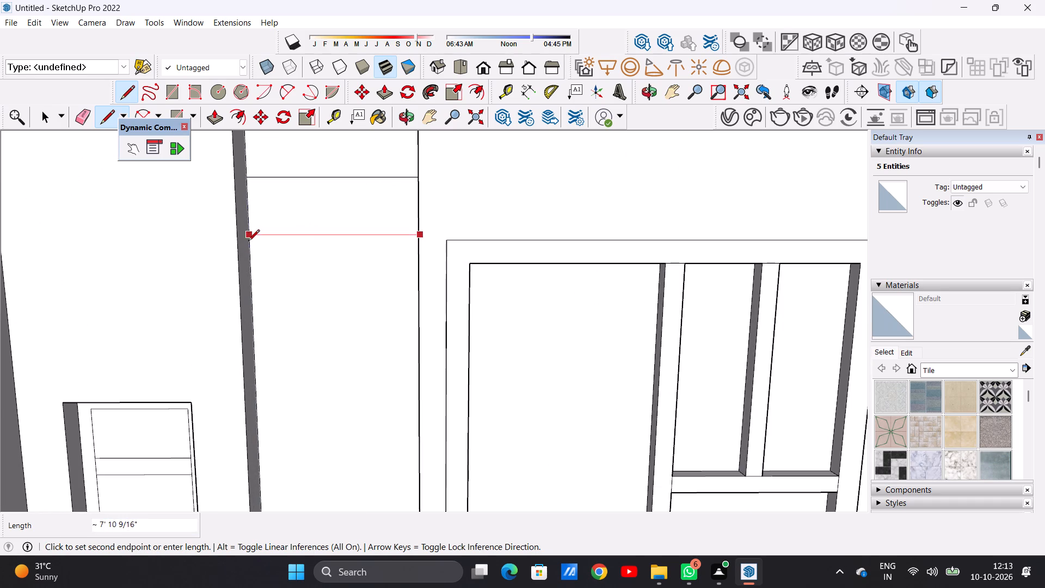
left_click(249, 238)
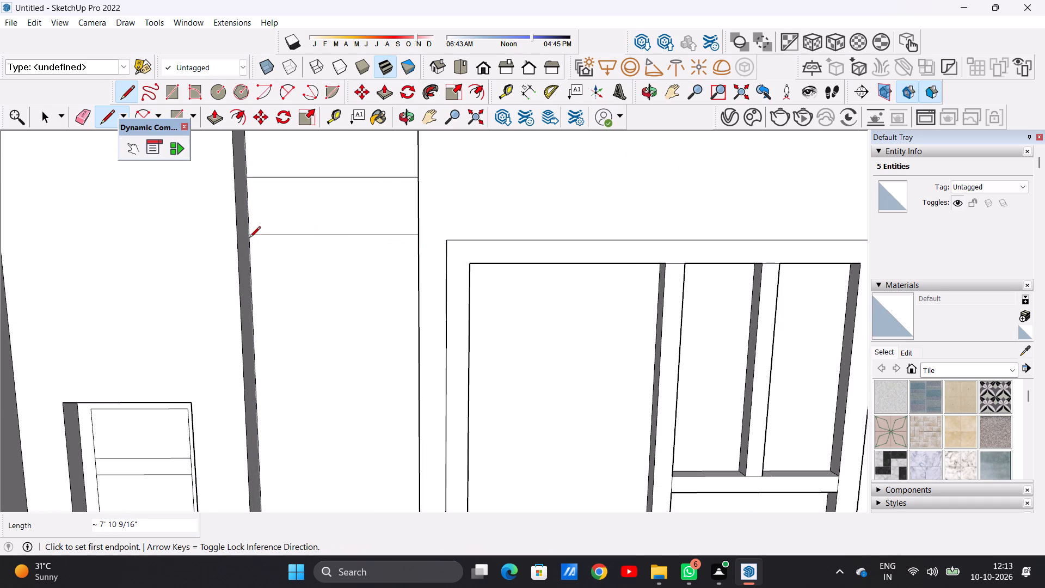
key("space")
Copy the band face with its edges about 3' 4 5/16" down the recessed strip and repeat the copy 15 times.
middle_click_drag(307, 277, 330, 284)
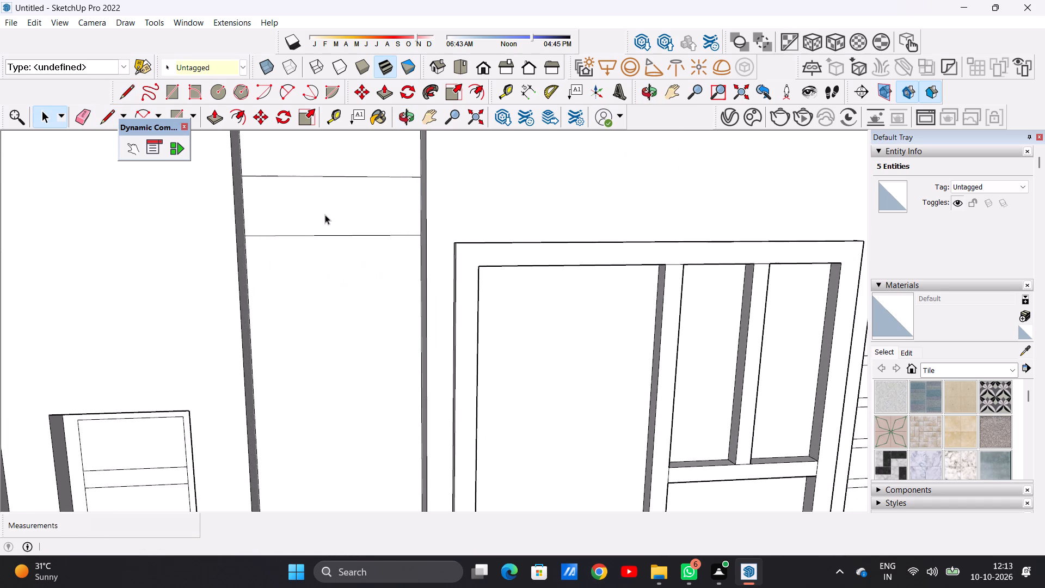
double_click(325, 215)
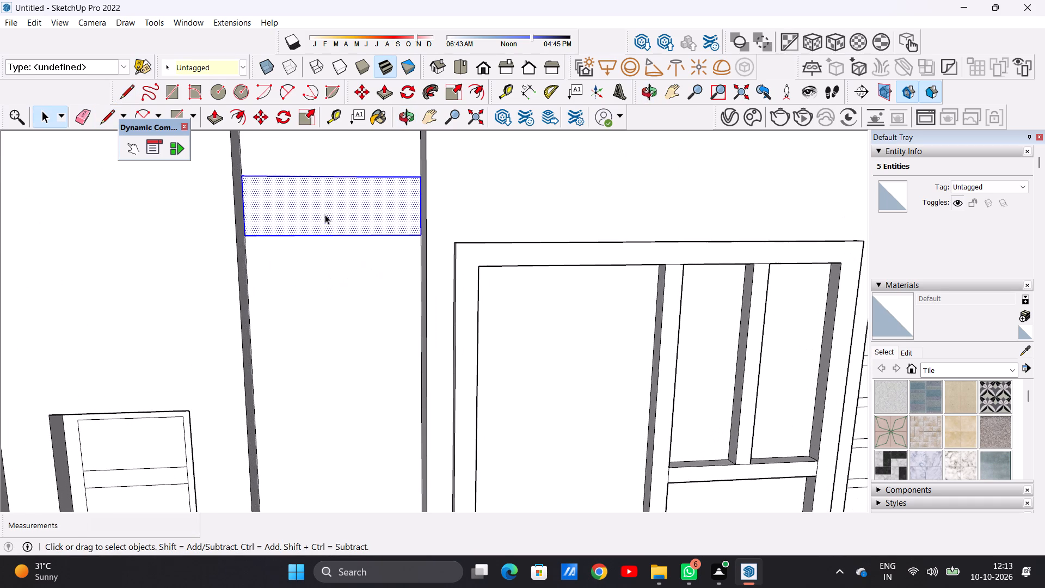
key("m")
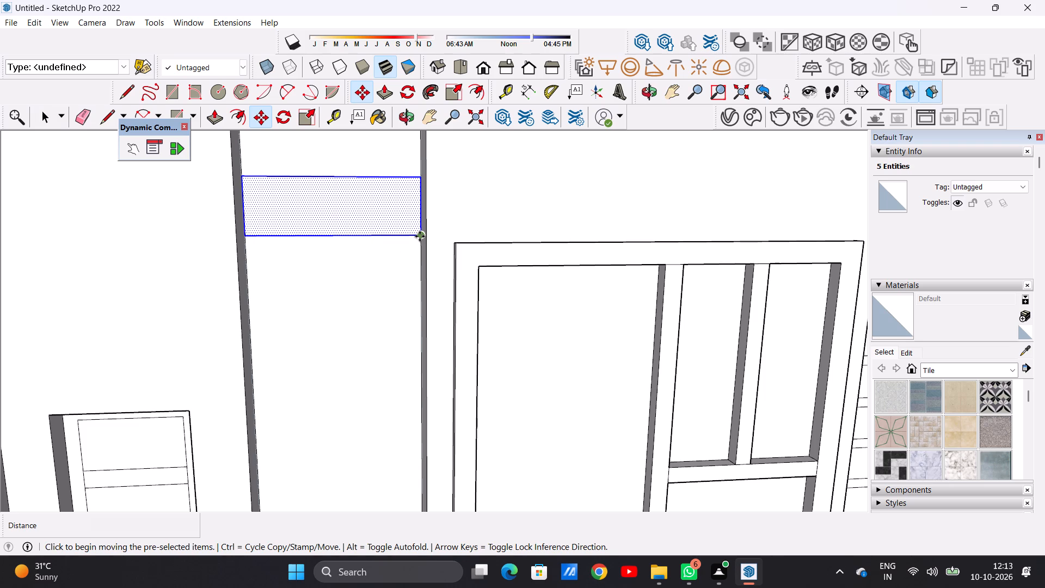
left_click(420, 236)
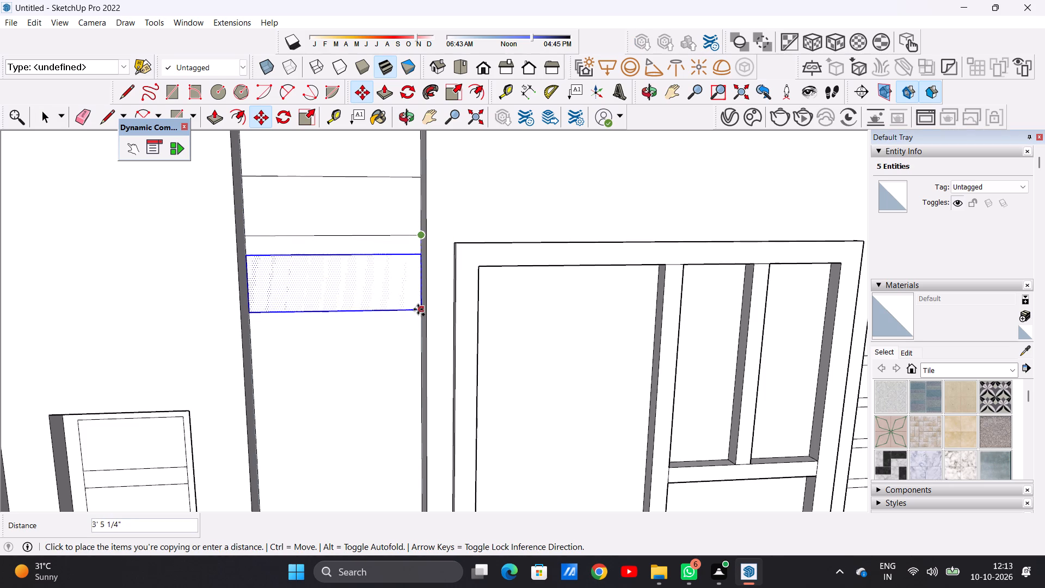
left_click(417, 308)
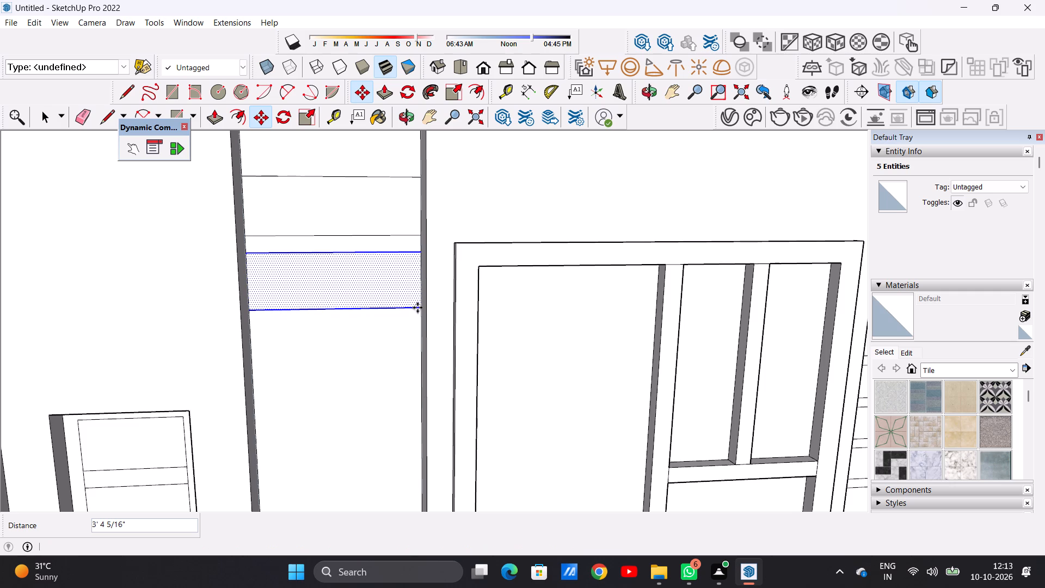
key("shift+asterisk")
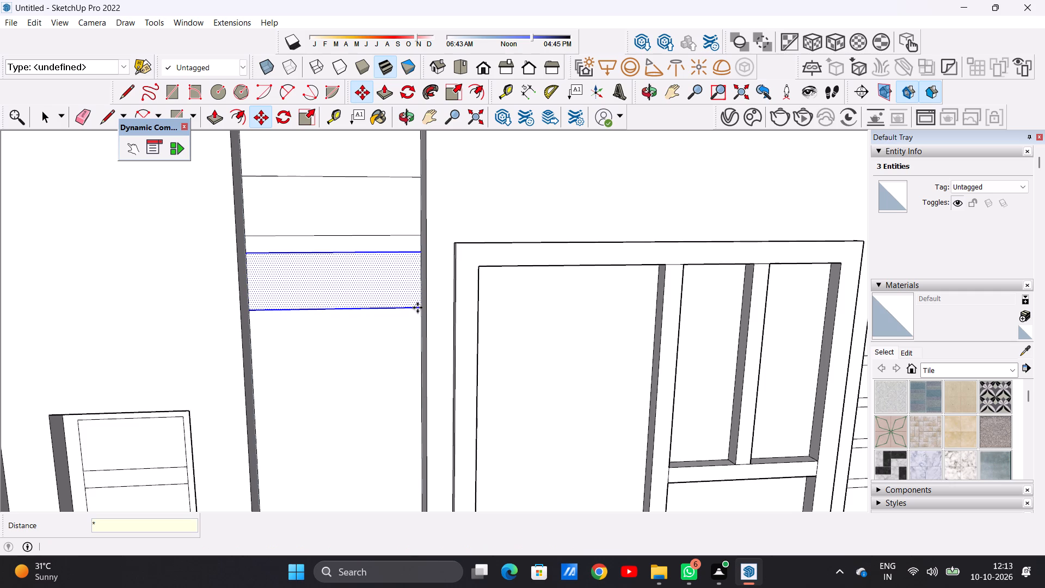
type("15")
key("Return")
key("space")
Examine the band pattern along the recessed strip and its fit with the whole building facade.
scroll(396, 328, "down", 12)
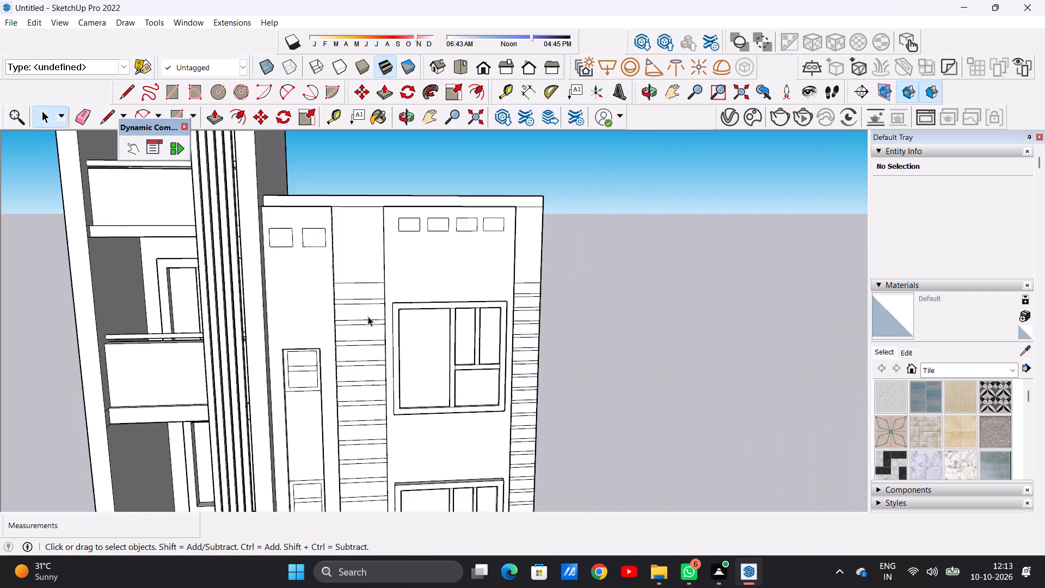
scroll(368, 316, "down", 10)
scroll(367, 301, "up", 1)
scroll(367, 301, "down", 1)
scroll(371, 462, "up", 6)
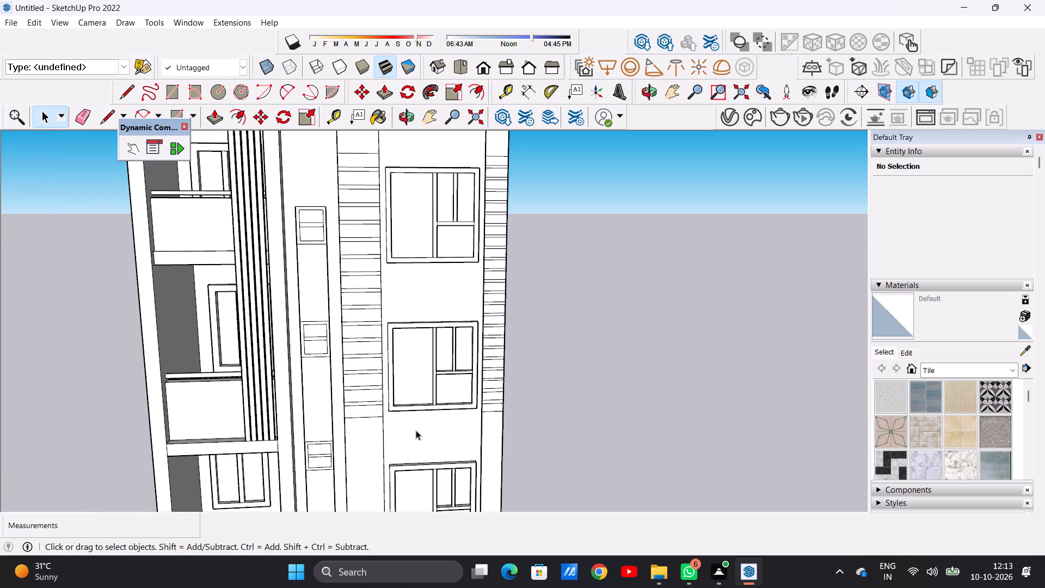
middle_click_drag(416, 430, 390, 419)
scroll(370, 420, "up", 5)
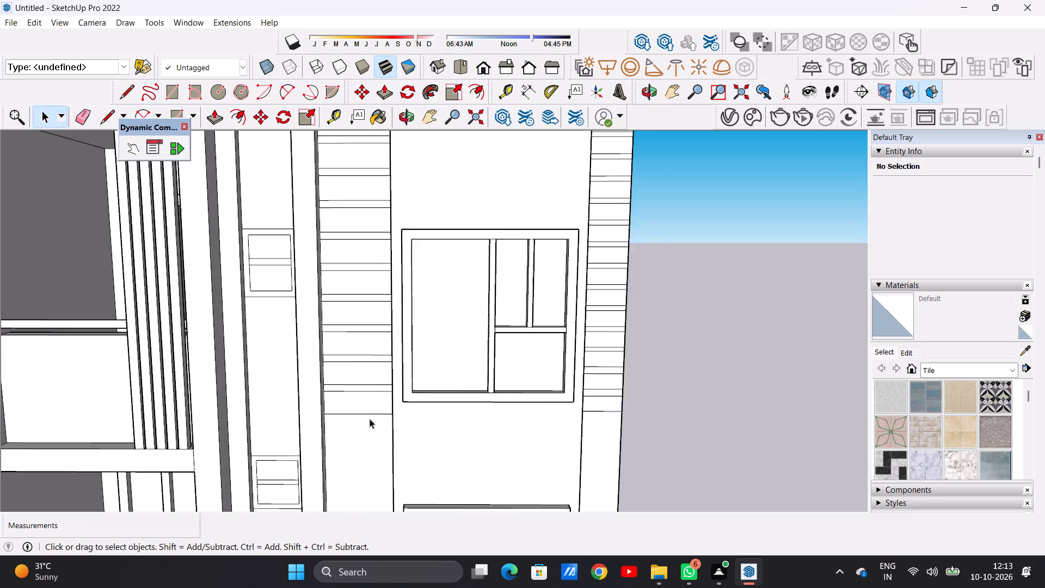
scroll(370, 419, "up", 2)
scroll(368, 424, "down", 17)
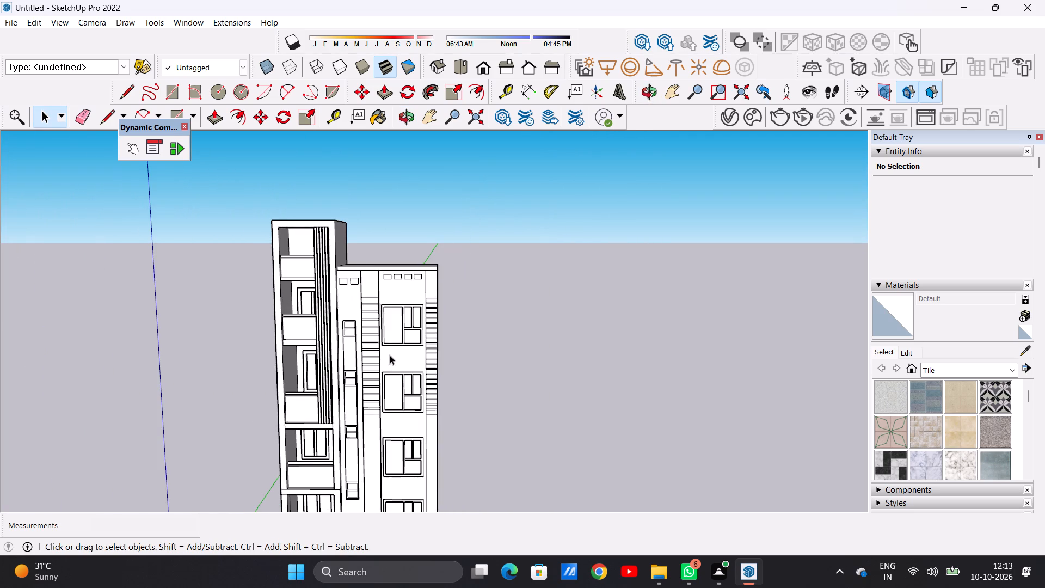
scroll(373, 315, "up", 6)
scroll(369, 326, "down", 14)
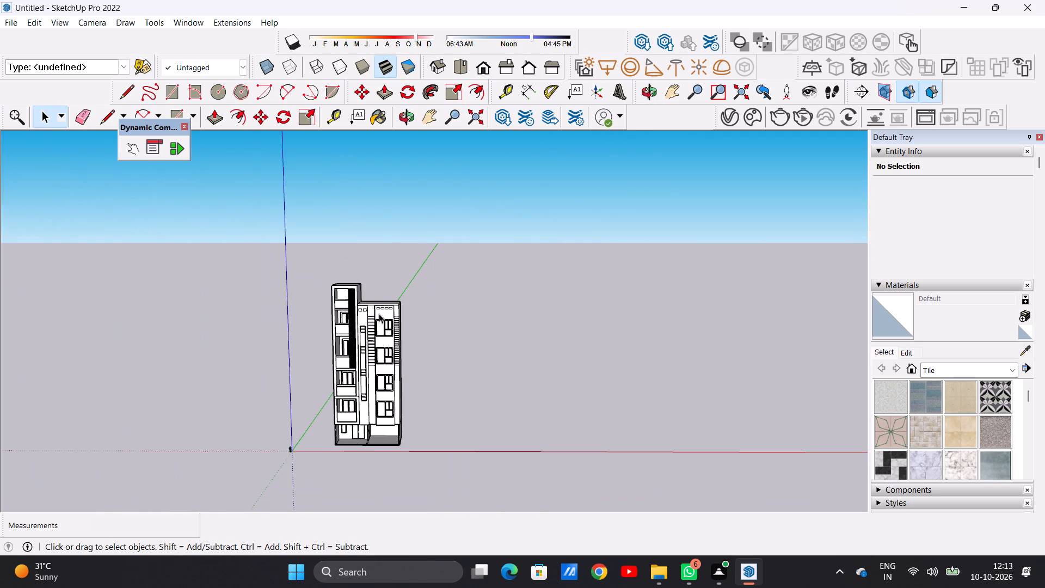
scroll(379, 314, "down", 1)
scroll(406, 399, "up", 5)
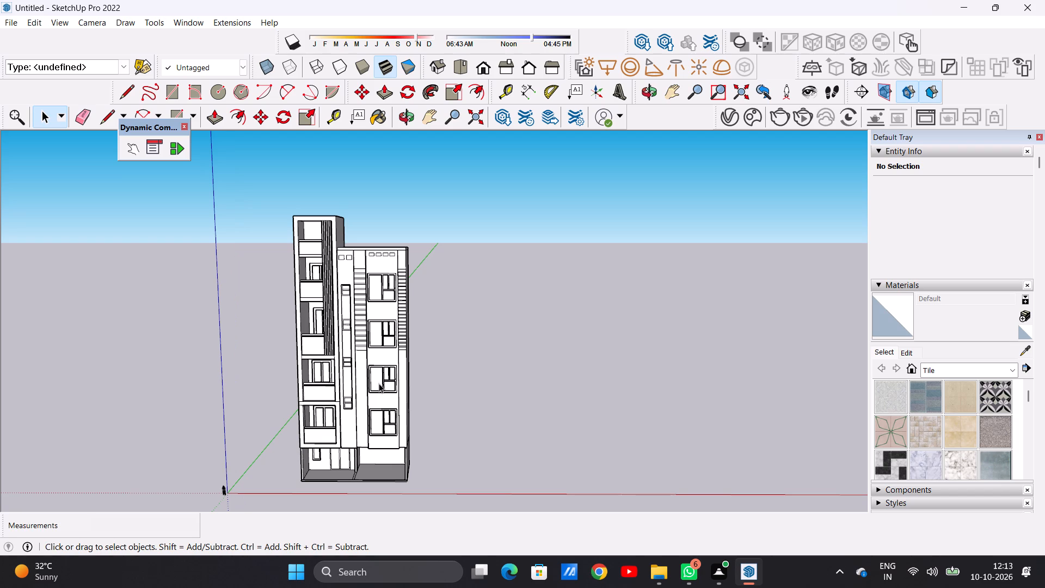
Draw two horizontal lines about 5' 1 1/16" long across the facade's outer edge strip, beside the top of the lowest large window.
scroll(383, 445, "up", 11)
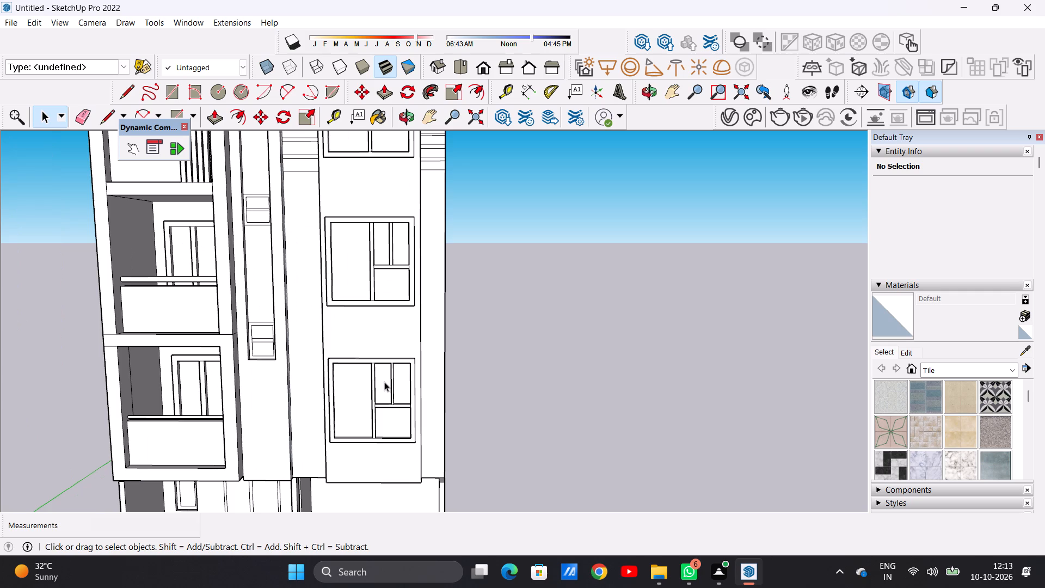
middle_click_drag(424, 373, 332, 385)
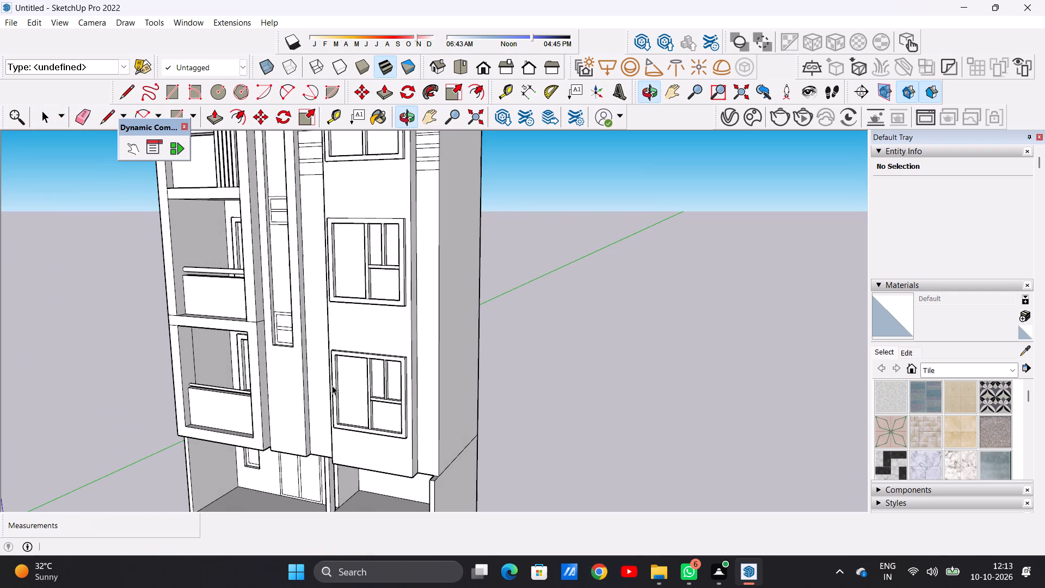
scroll(336, 358, "down", 5)
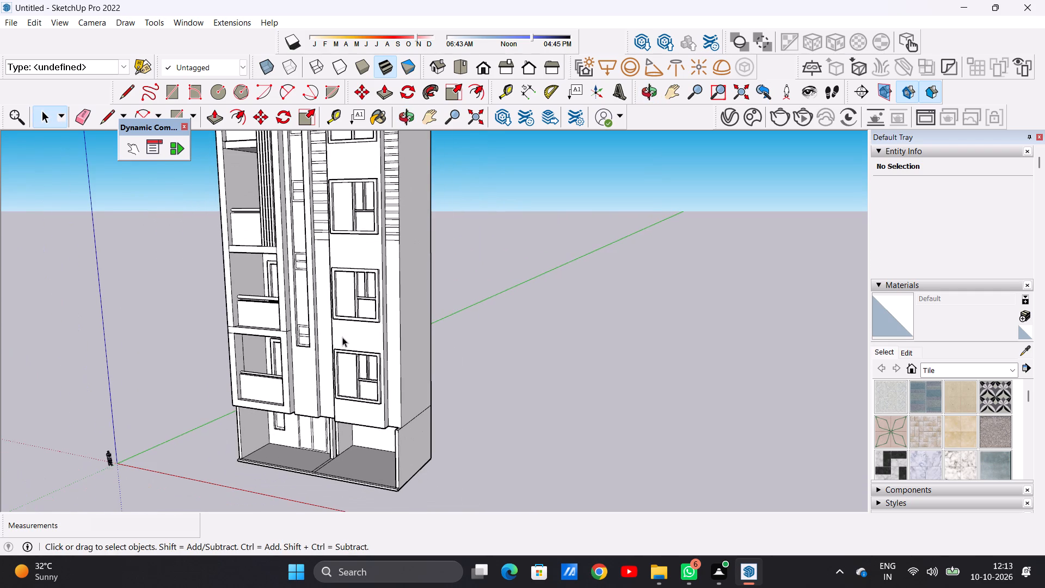
scroll(389, 408, "up", 7)
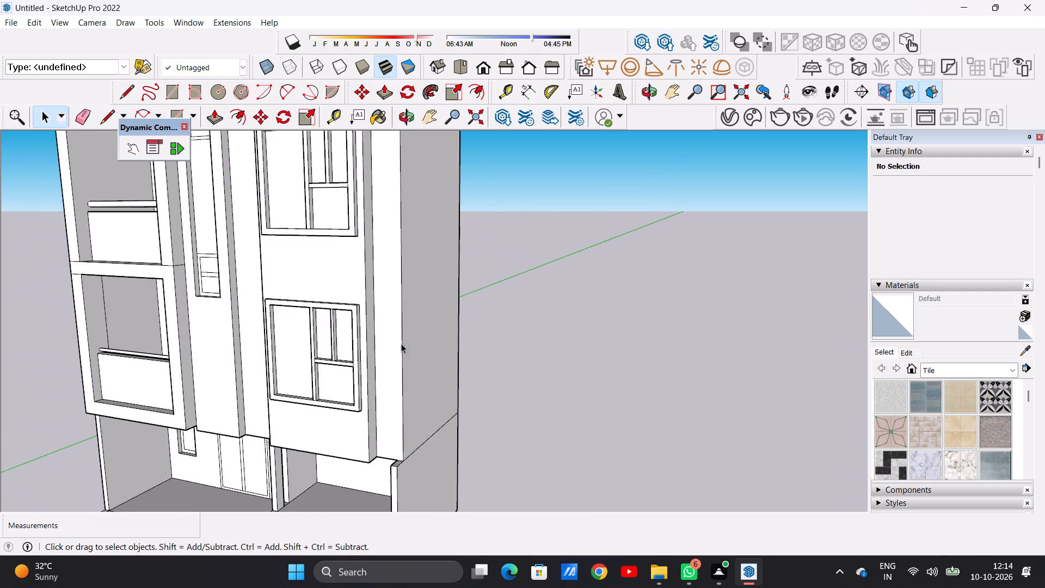
scroll(385, 309, "up", 5)
key("l")
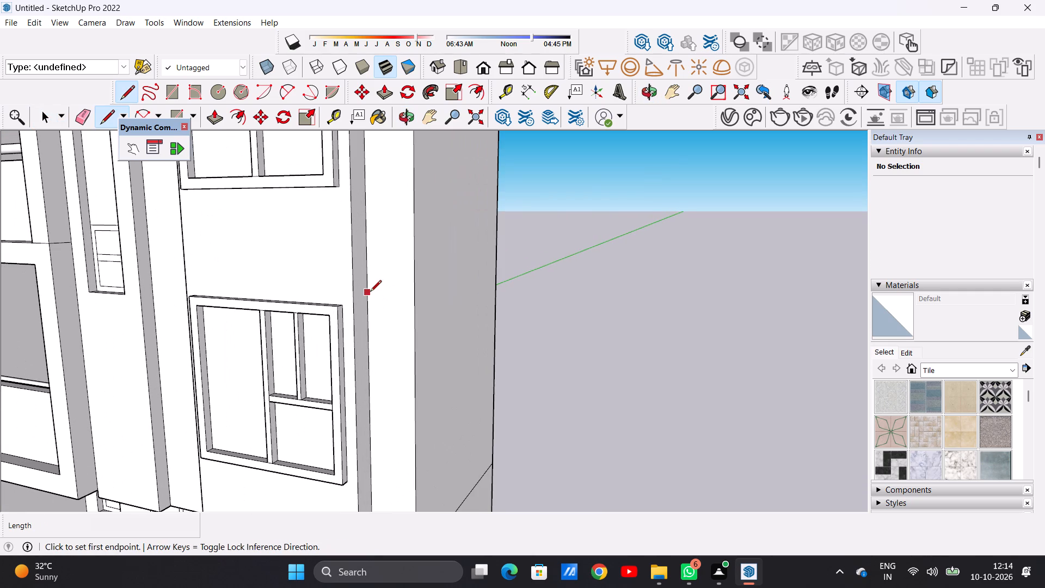
left_click(368, 290)
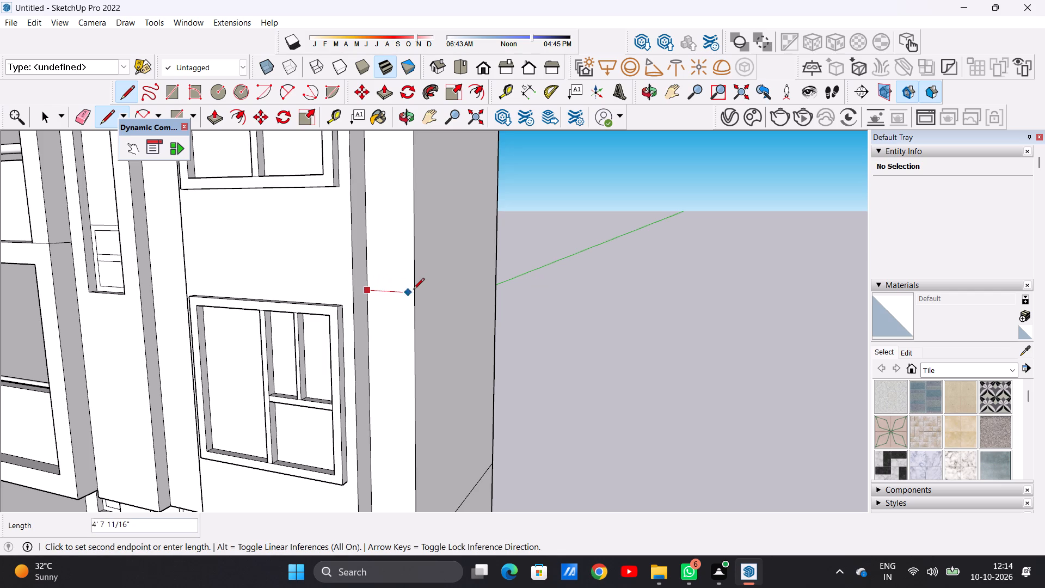
left_click(414, 291)
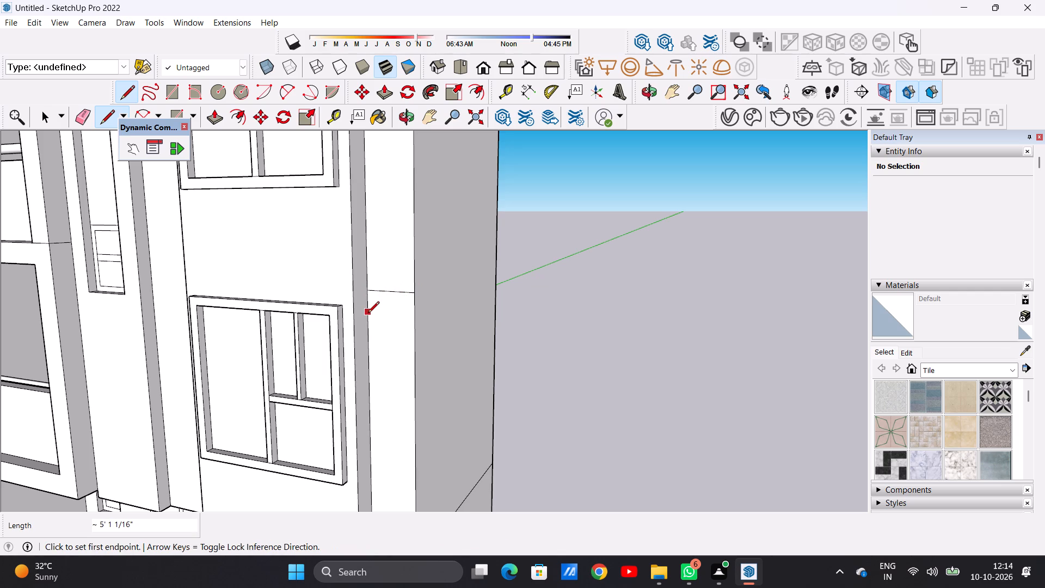
left_click(370, 310)
left_click(416, 313)
Copy the band face with its edges about 2' 10" down the facade's outer edge strip and repeat the copy 8 times.
key("space")
double_click(403, 304)
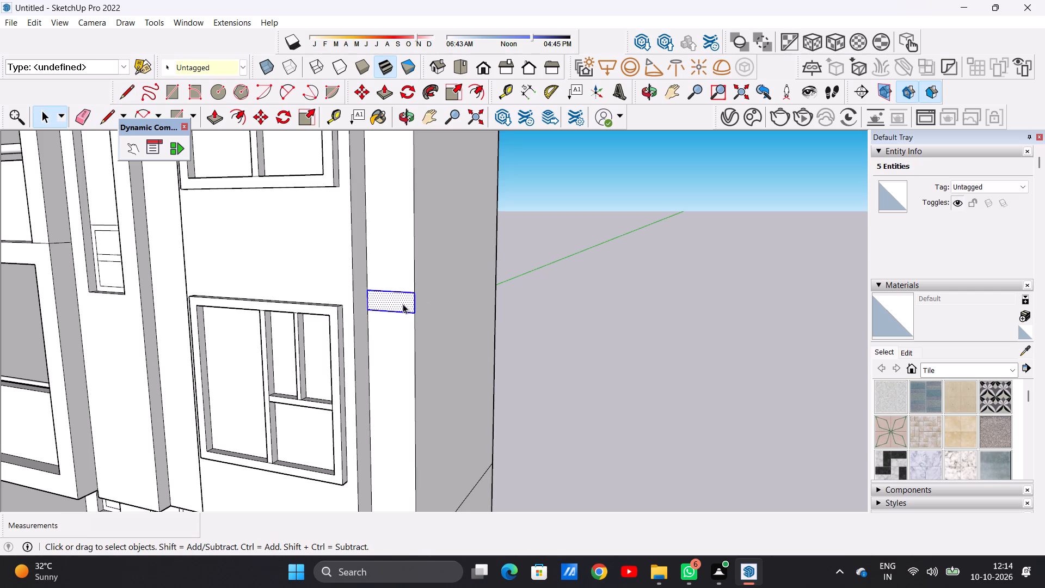
key("m")
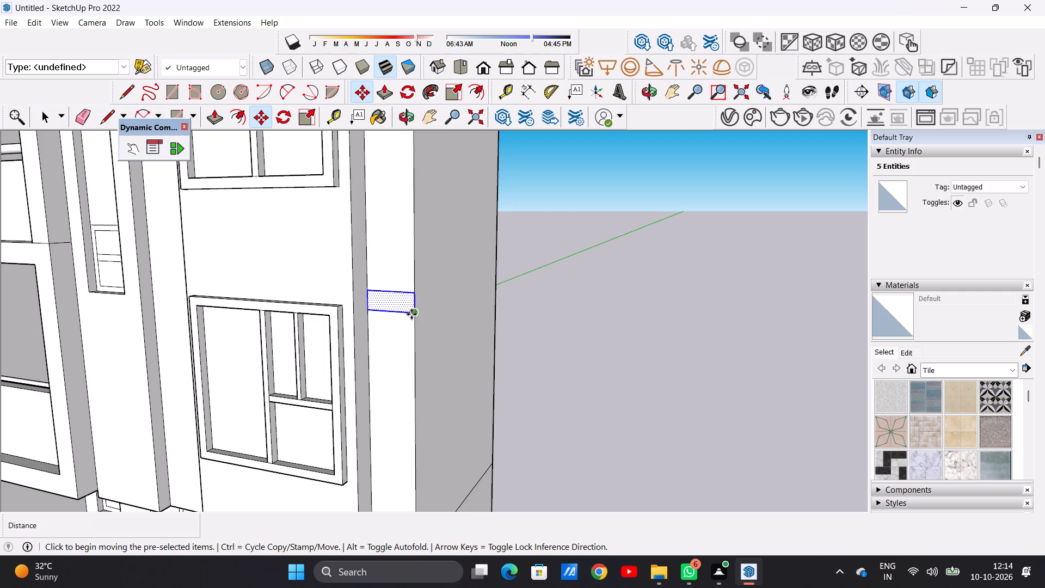
left_click(413, 313)
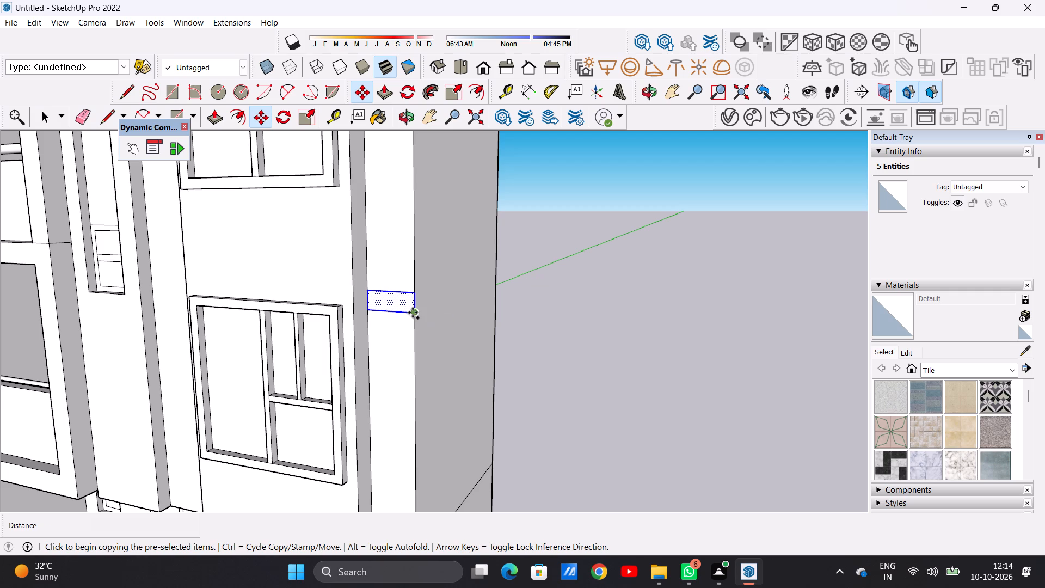
left_click(414, 342)
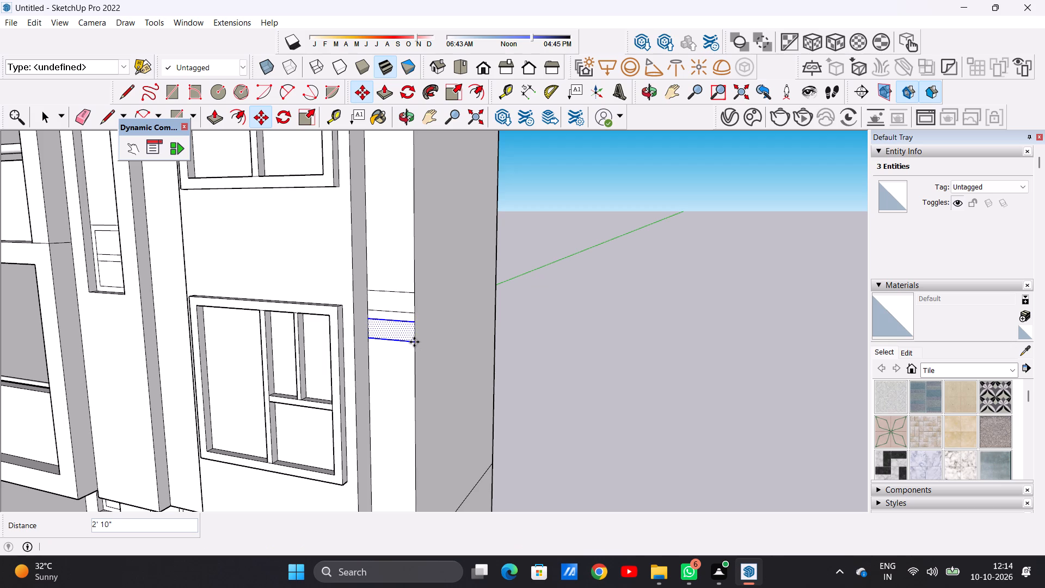
key("shift+asterisk")
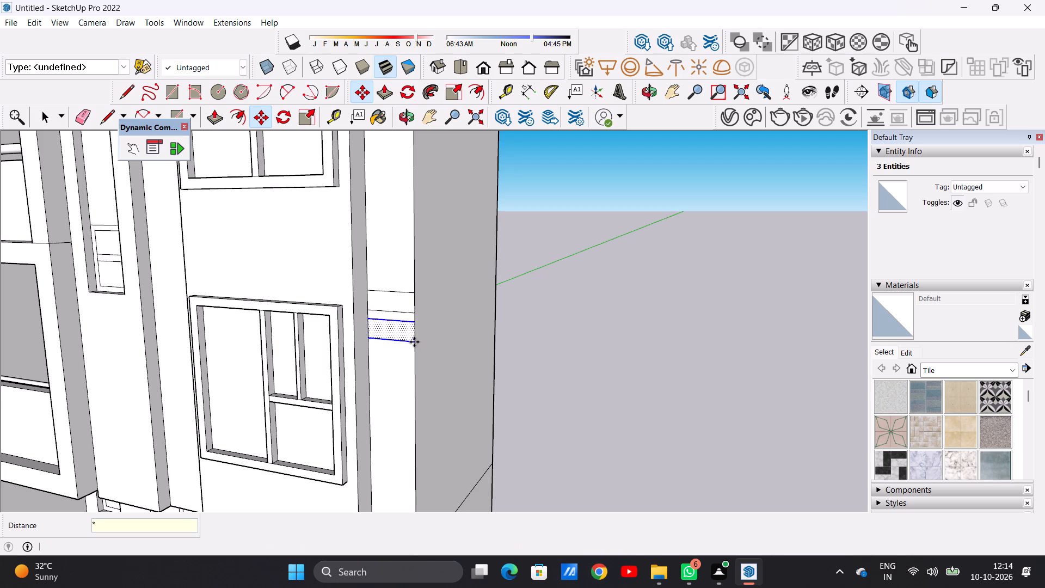
key("8")
key("Return")
key("space")
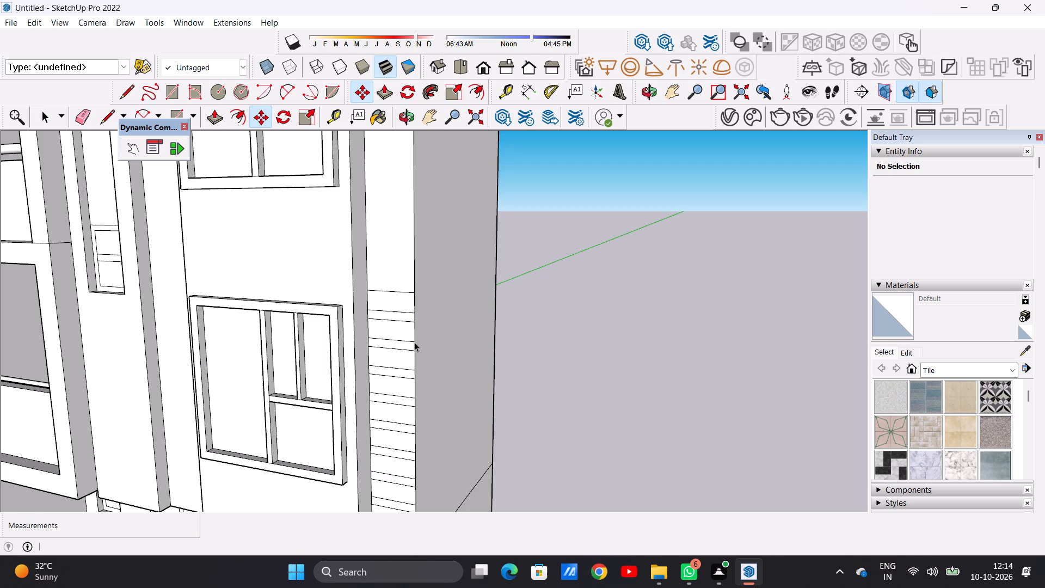
Copy the lowest band on the outer edge strip about 2' 9 3/8" down, into the remaining space above the strip's bottom edge.
scroll(401, 356, "down", 13)
scroll(399, 449, "up", 10)
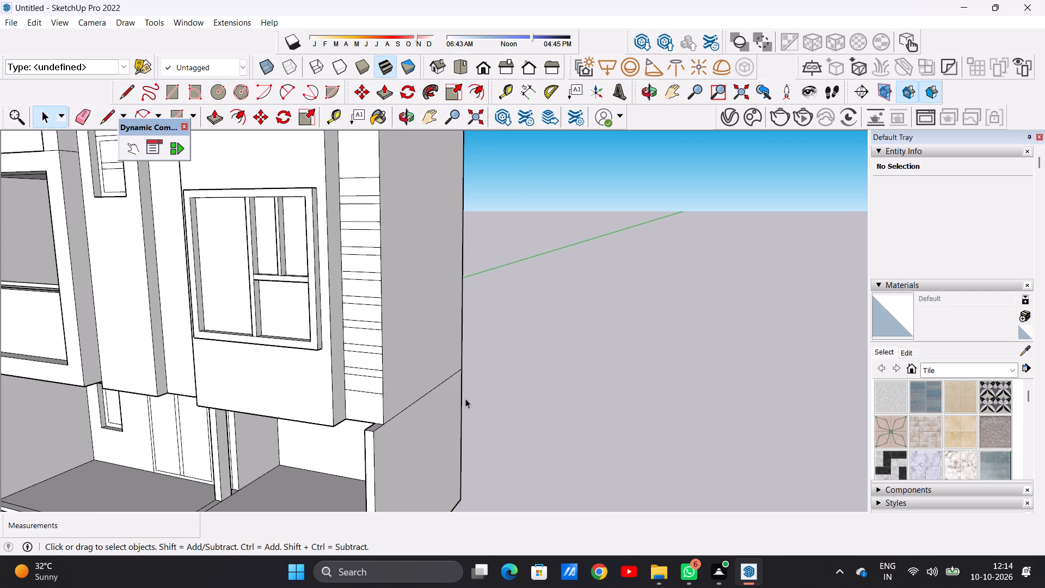
middle_click_drag(465, 399, 564, 395)
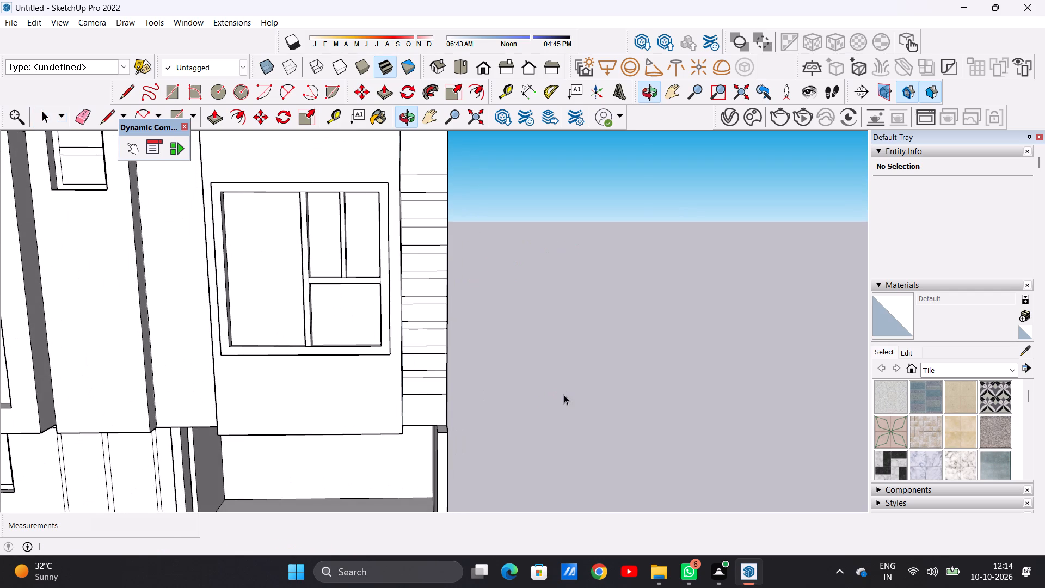
scroll(408, 353, "up", 4)
middle_click_drag(460, 428, 395, 426)
scroll(439, 403, "up", 1)
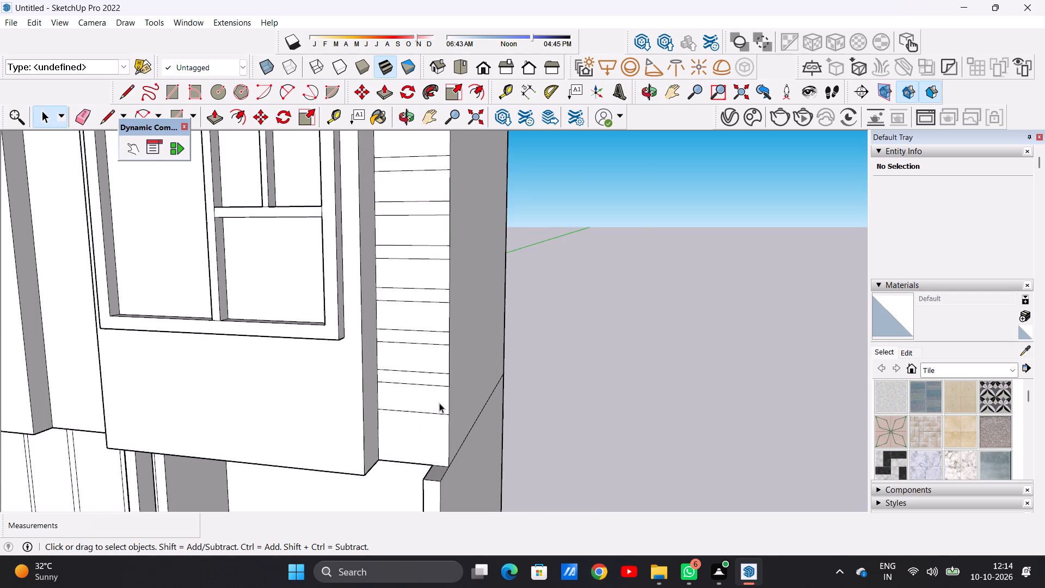
double_click(439, 402)
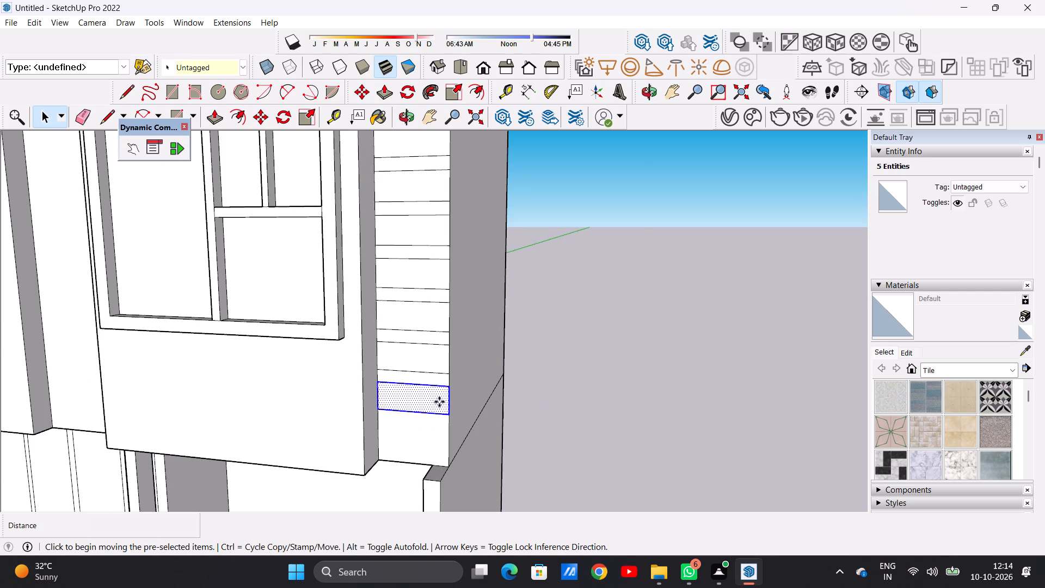
key("m")
scroll(458, 434, "up", 5)
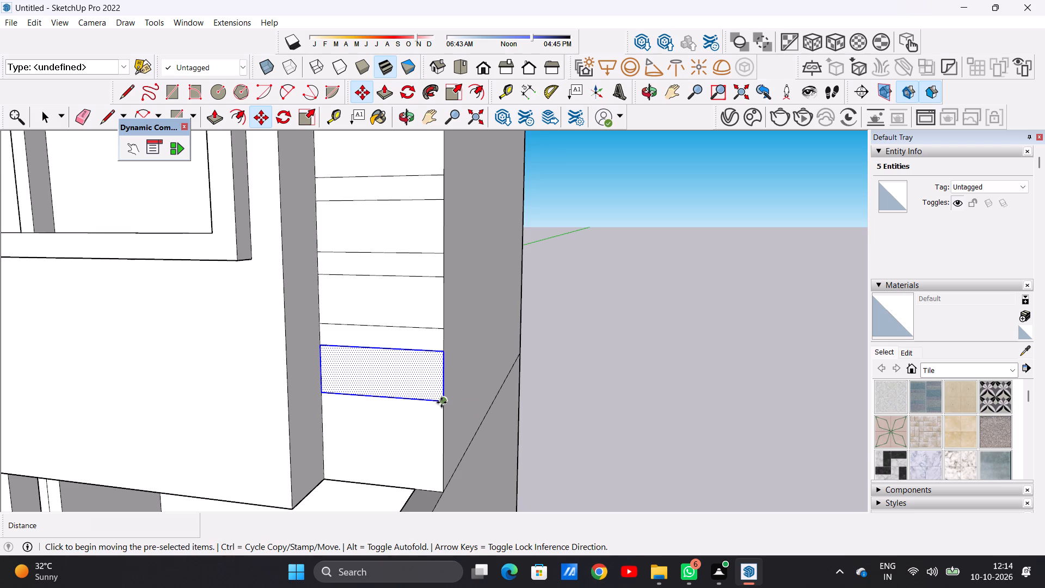
left_click(441, 402)
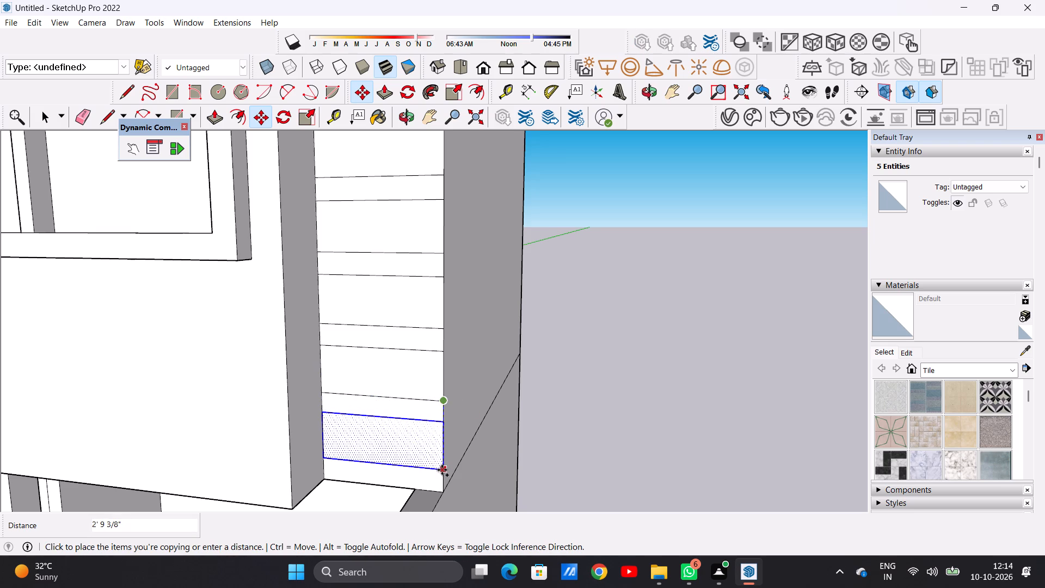
left_click(442, 470)
key("space")
left_click(675, 317)
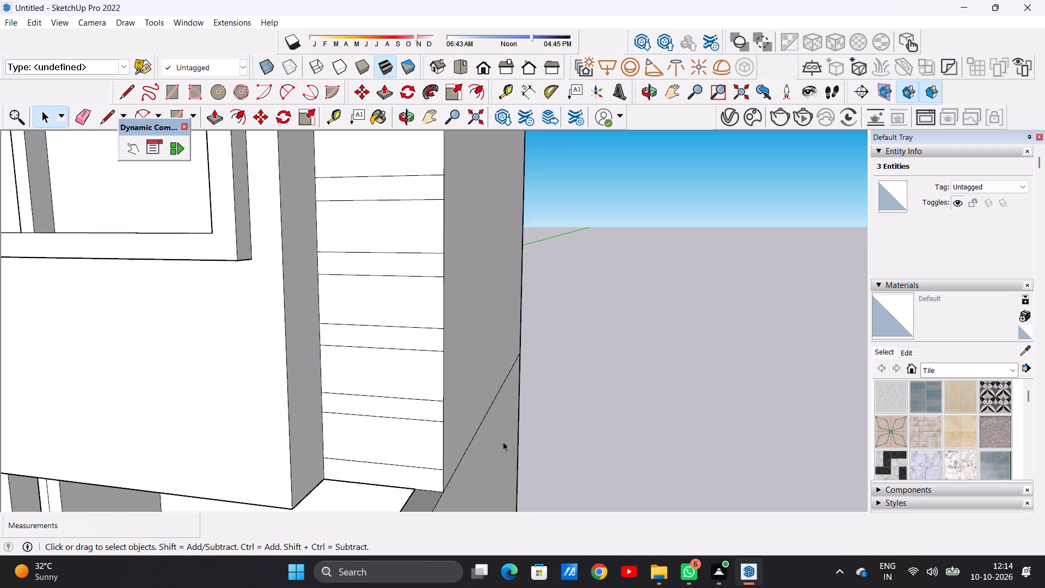
Draw a horizontal line about 7' 10 9/16" long across the recessed strip, just above the top of the lowest large window.
scroll(535, 458, "down", 20)
scroll(535, 458, "down", 3)
middle_click_drag(414, 360, 494, 360)
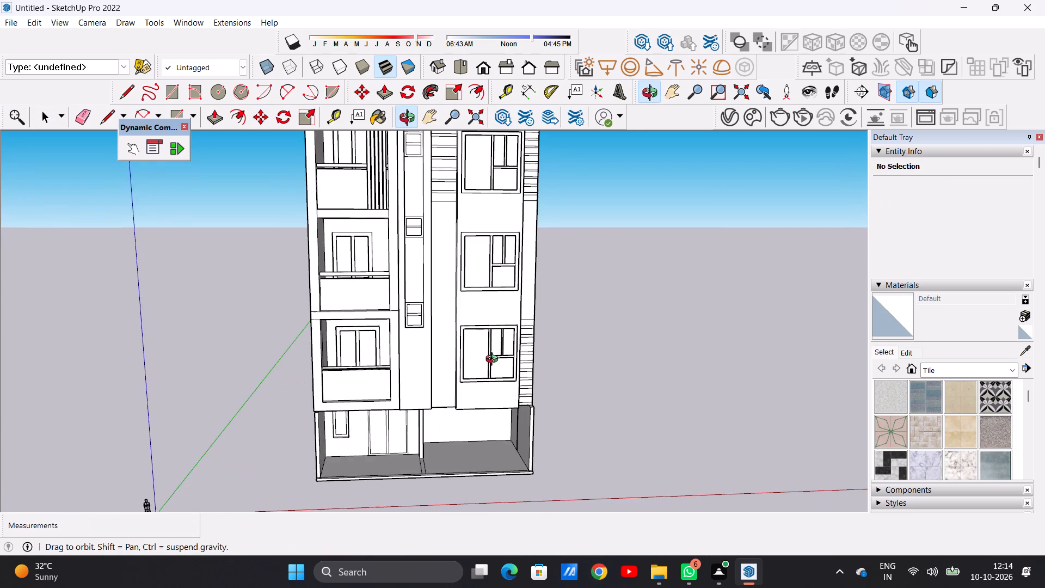
middle_click_drag(494, 360, 495, 359)
scroll(438, 324, "up", 12)
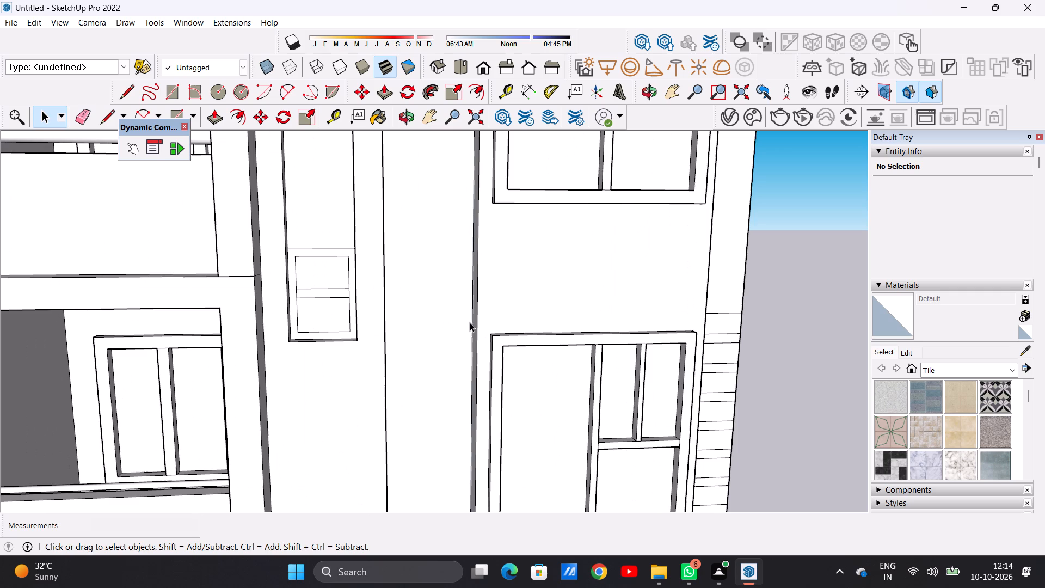
key("l")
middle_click_drag(458, 333, 474, 336)
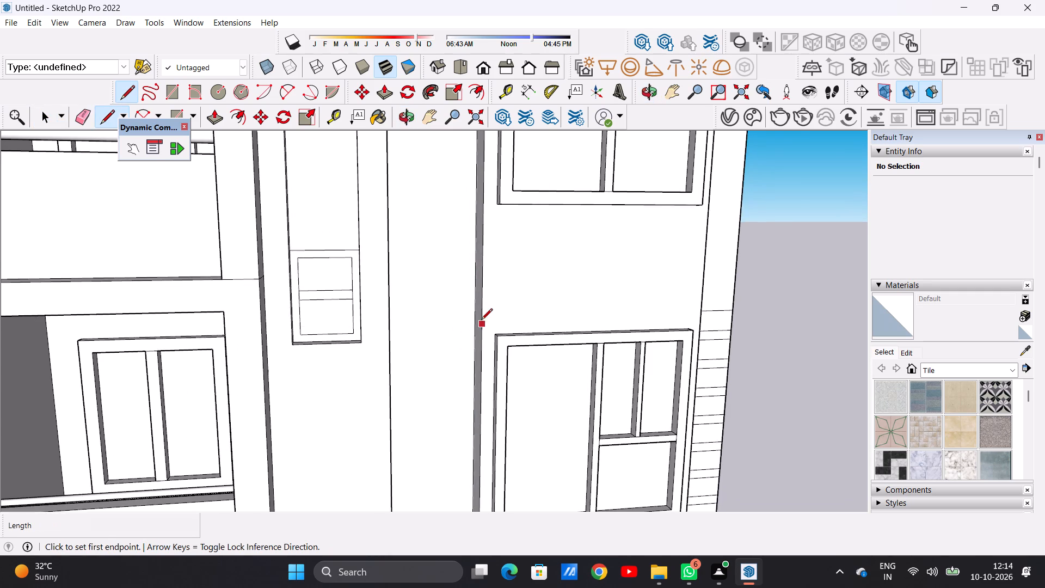
scroll(482, 320, "up", 2)
left_click(475, 316)
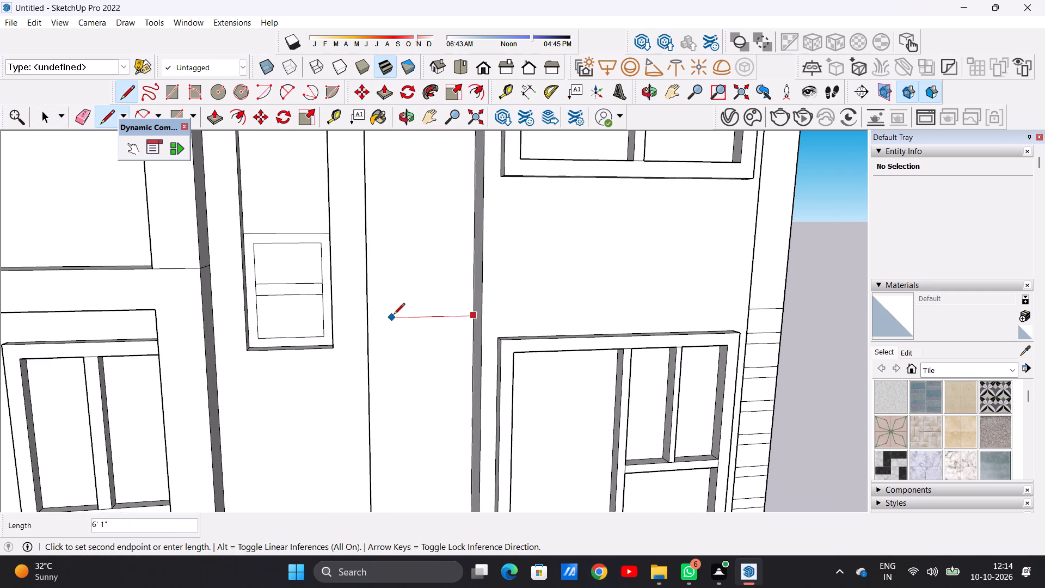
middle_click_drag(388, 316, 358, 319)
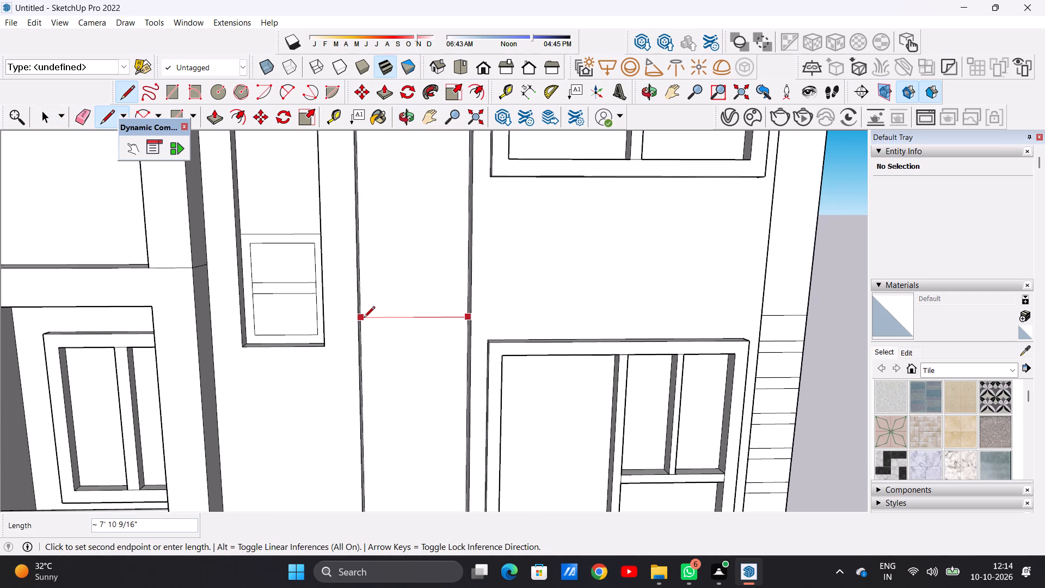
left_click(364, 318)
key("space")
Draw a second horizontal line about 7' 10 9/16" long just below the first, closing a band across the recessed strip.
scroll(400, 347, "down", 8)
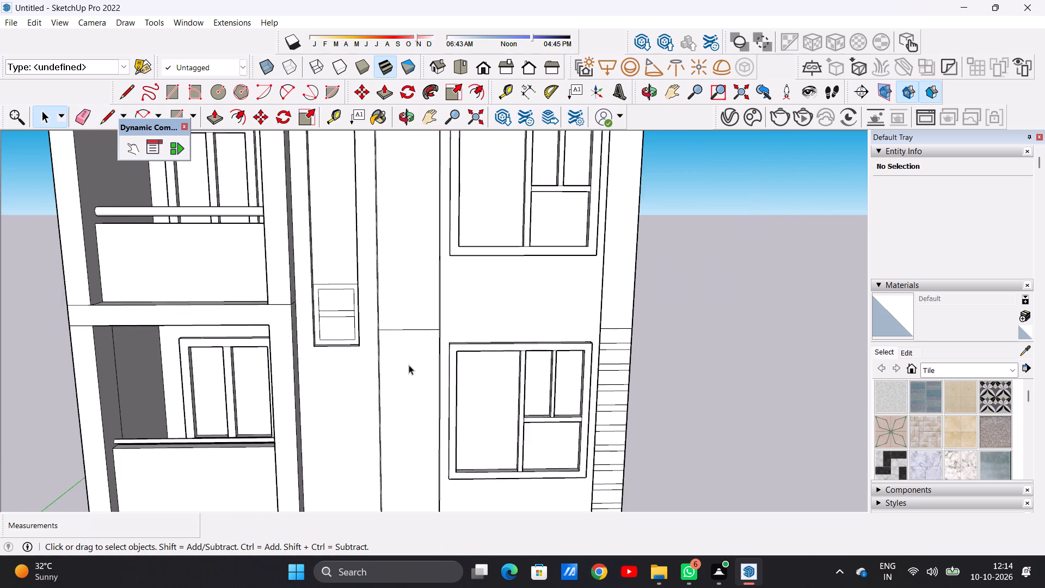
scroll(410, 373, "up", 6)
middle_click_drag(410, 358, 466, 362)
key("l")
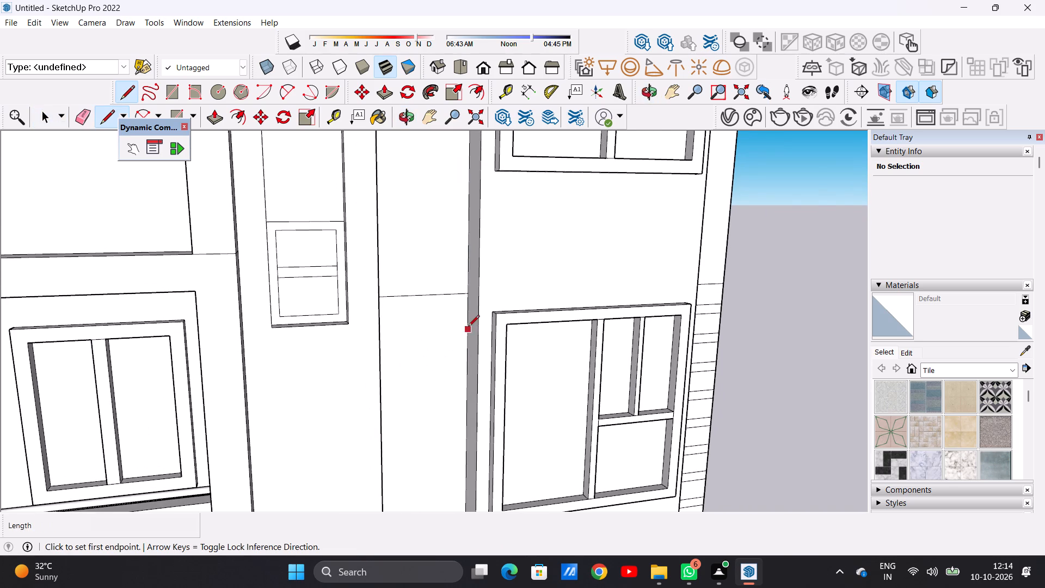
scroll(468, 324, "up", 4)
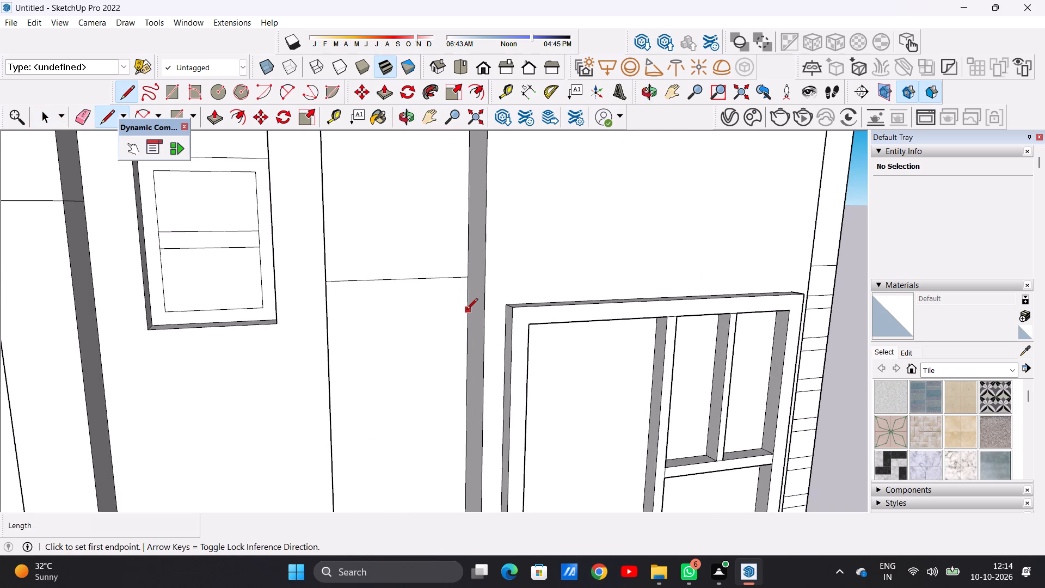
left_click(465, 316)
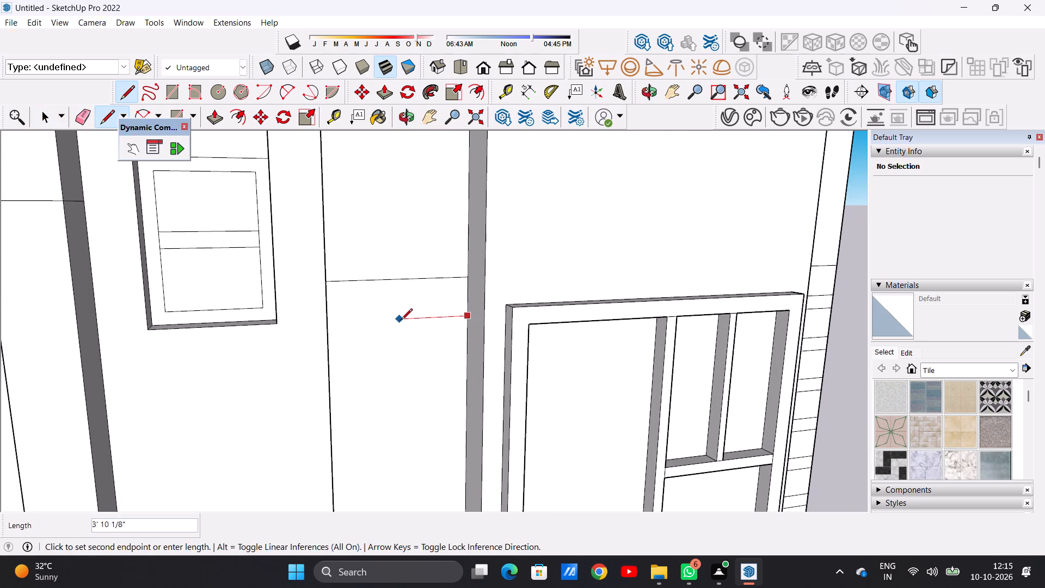
middle_click_drag(396, 321, 321, 313)
left_click(318, 312)
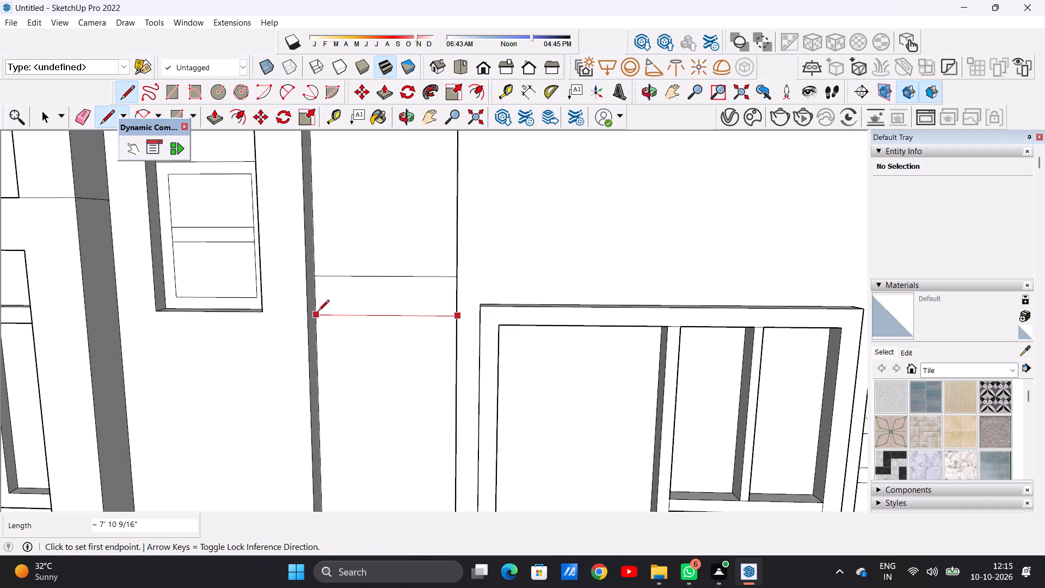
key("space")
Copy the new band face with its edges about 2' 8 5/8" down the recessed strip and repeat the copy 8 times.
scroll(420, 339, "down", 7)
scroll(423, 318, "up", 7)
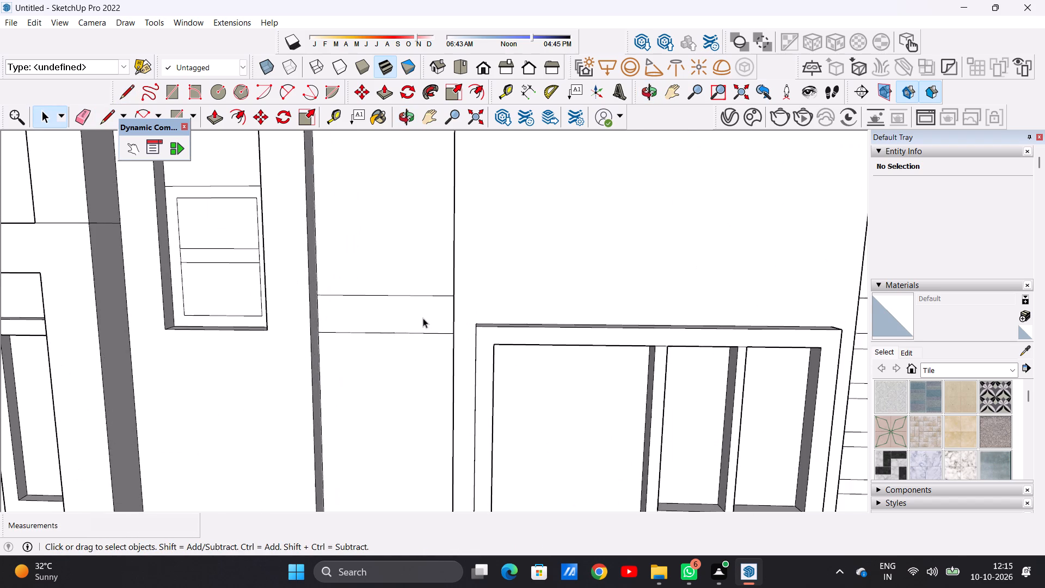
double_click(422, 318)
key("m")
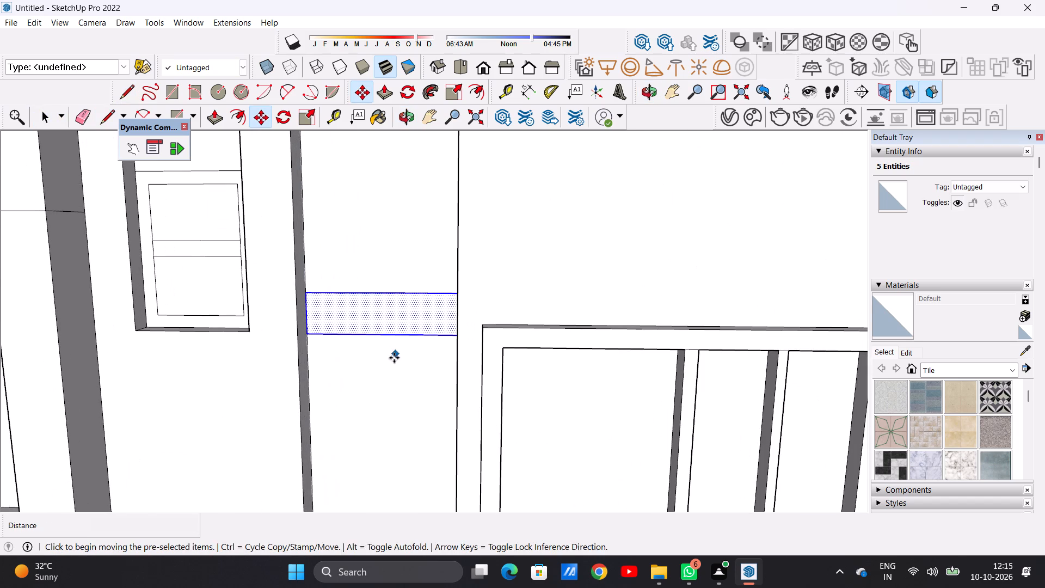
middle_click_drag(417, 383, 489, 387)
scroll(471, 334, "up", 2)
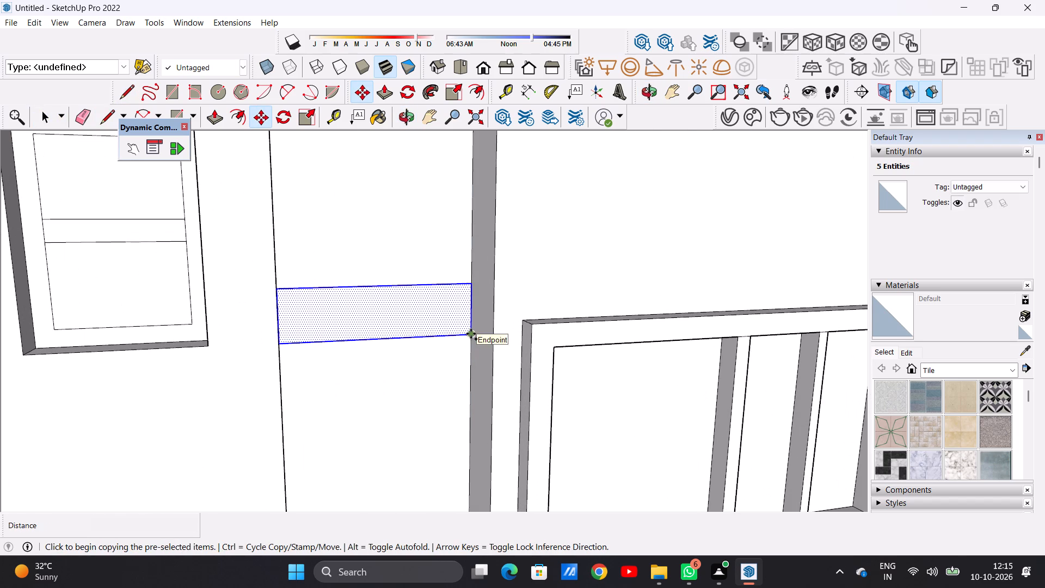
left_click(471, 334)
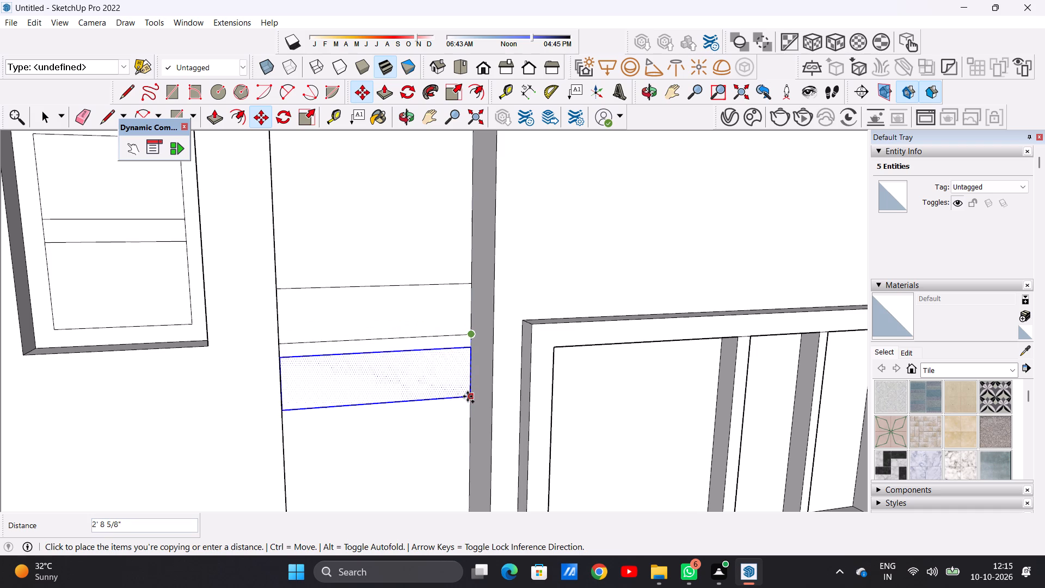
left_click(468, 396)
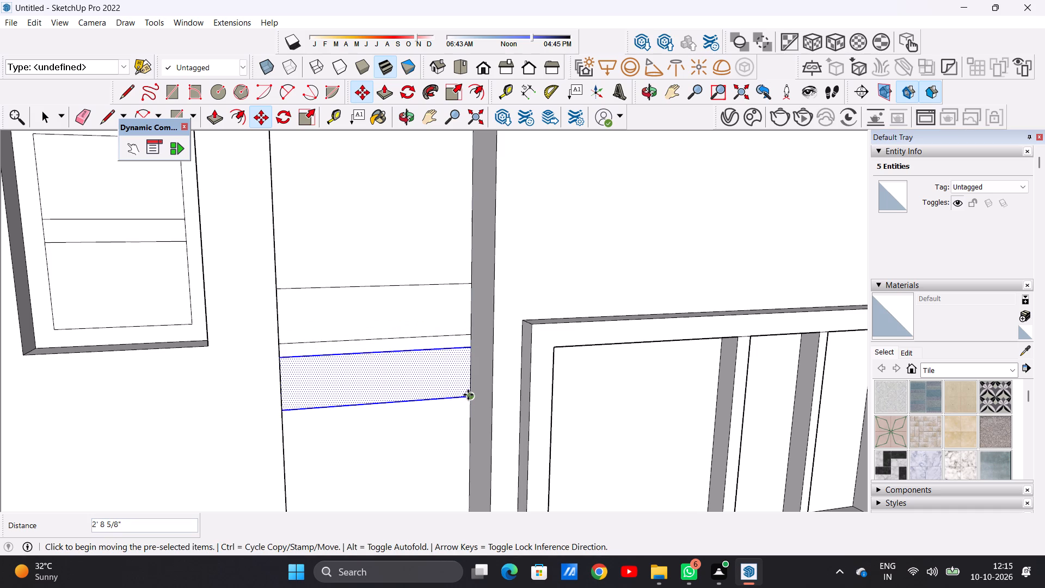
key("shift+asterisk")
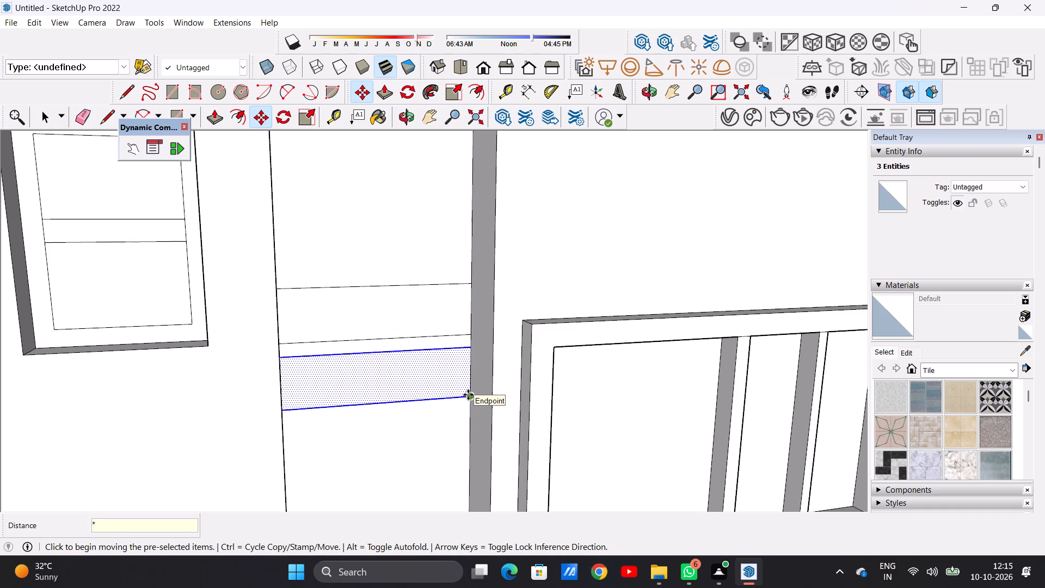
key("8")
key("Return")
key("space")
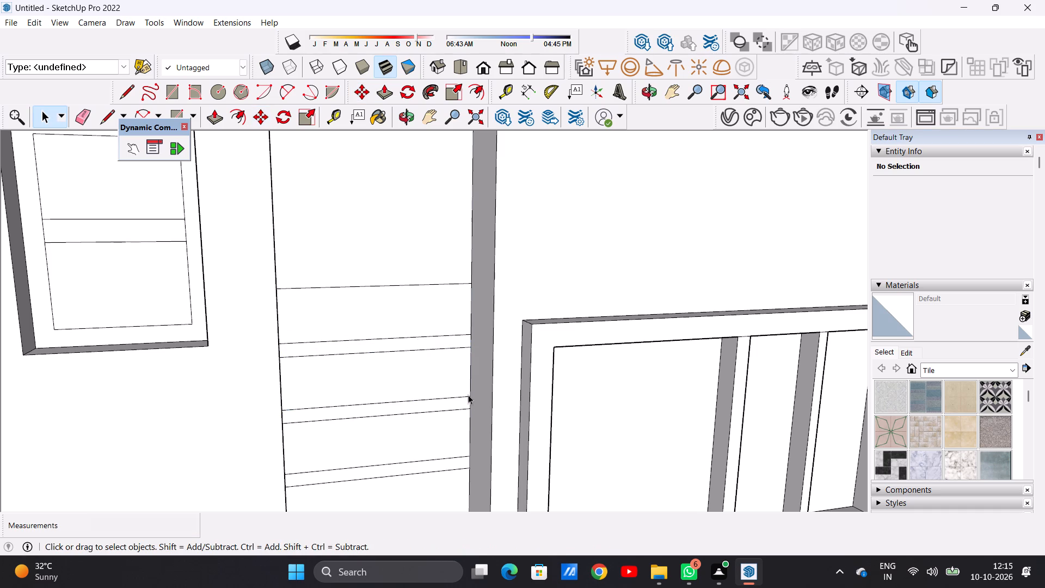
Copy the lowest band on the recessed strip about 3' 3 15/16" down, into the remaining space above the strip's bottom edge.
scroll(421, 388, "down", 20)
scroll(421, 388, "down", 2)
middle_click_drag(451, 439, 398, 414)
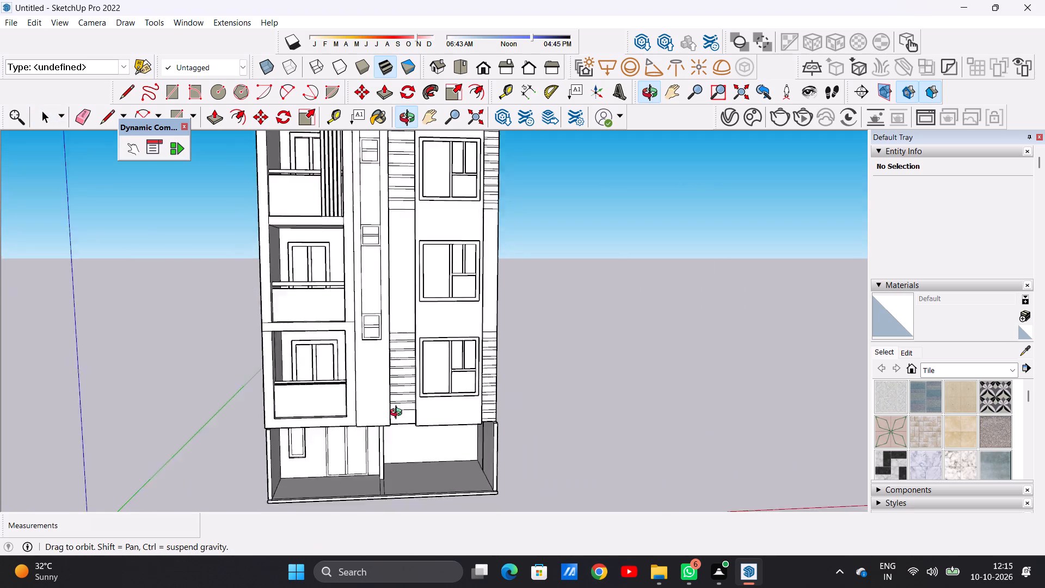
middle_click_drag(398, 414, 397, 409)
scroll(397, 409, "up", 15)
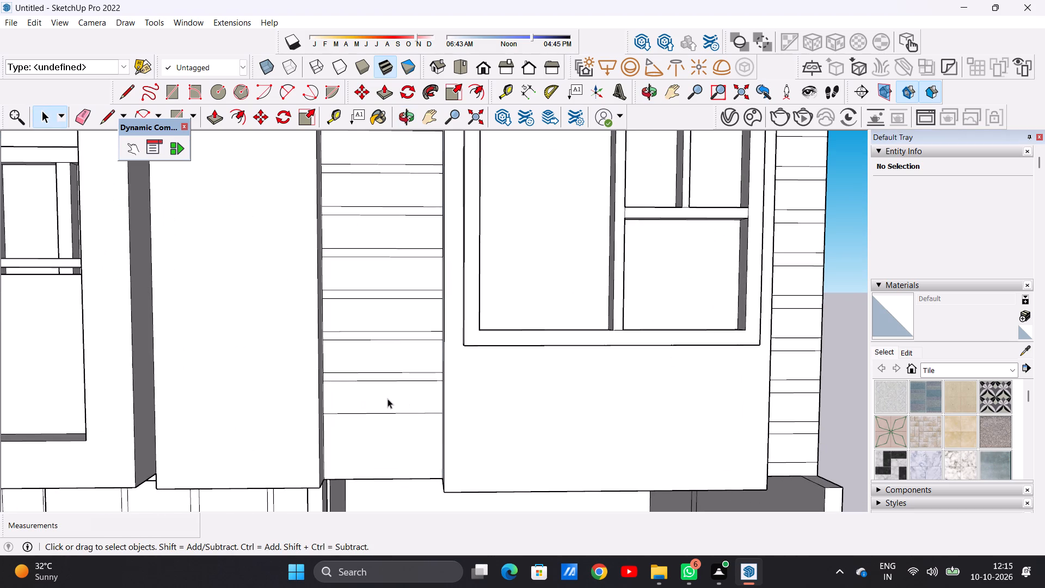
double_click(388, 399)
key("m")
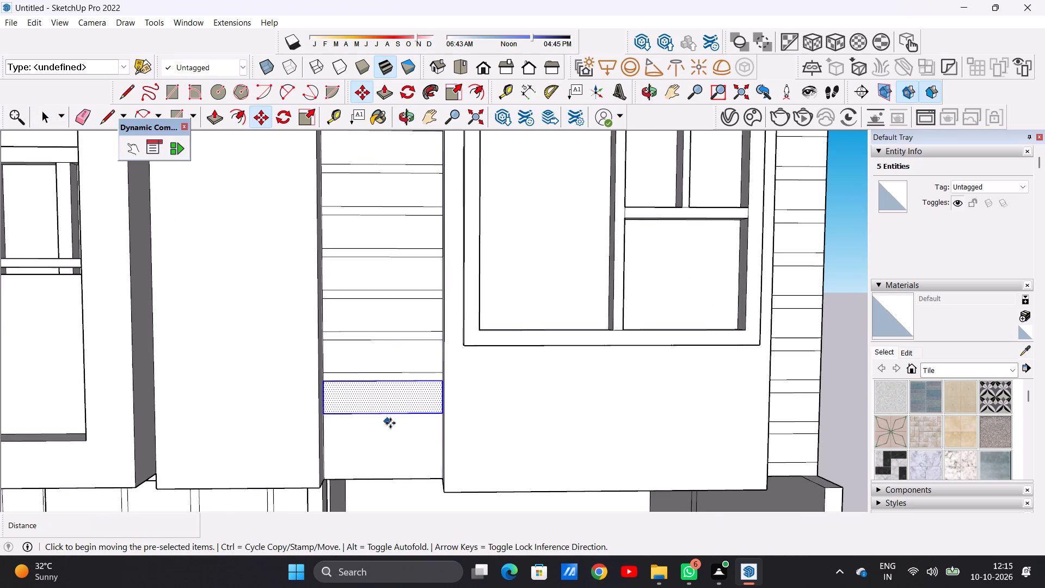
scroll(408, 438, "up", 7)
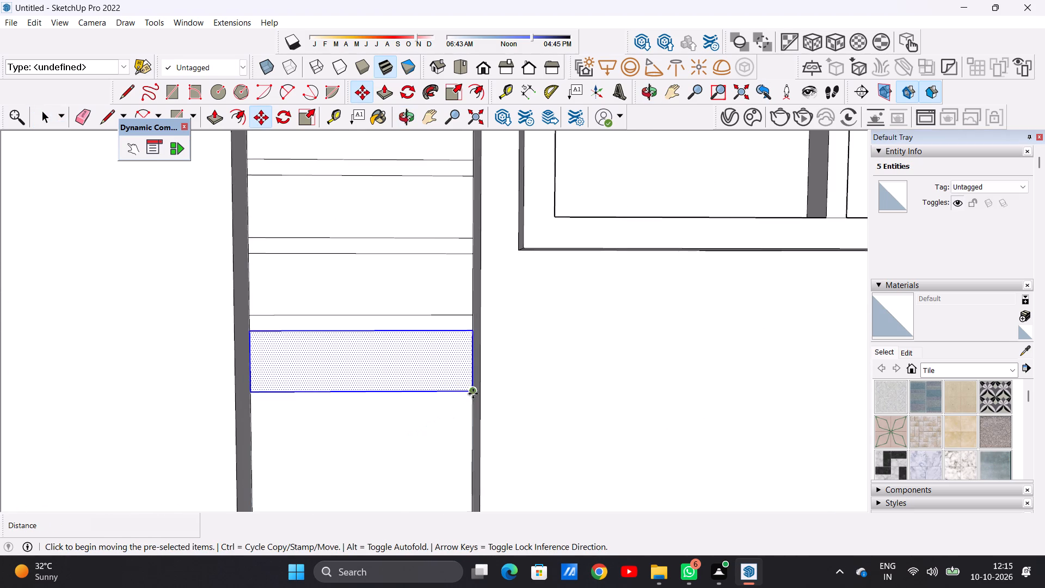
left_click(473, 394)
scroll(464, 407, "down", 8)
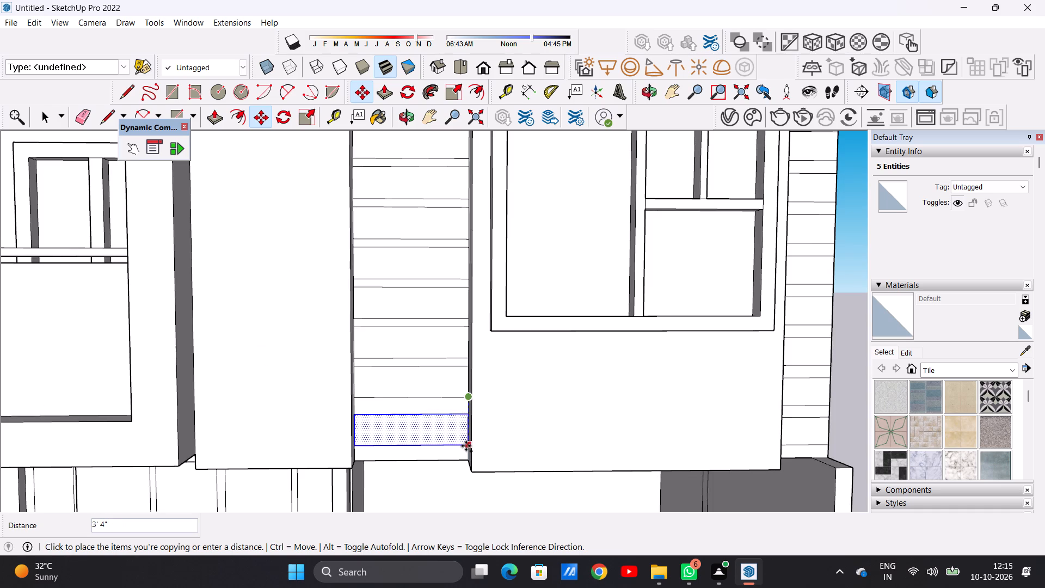
left_click(467, 445)
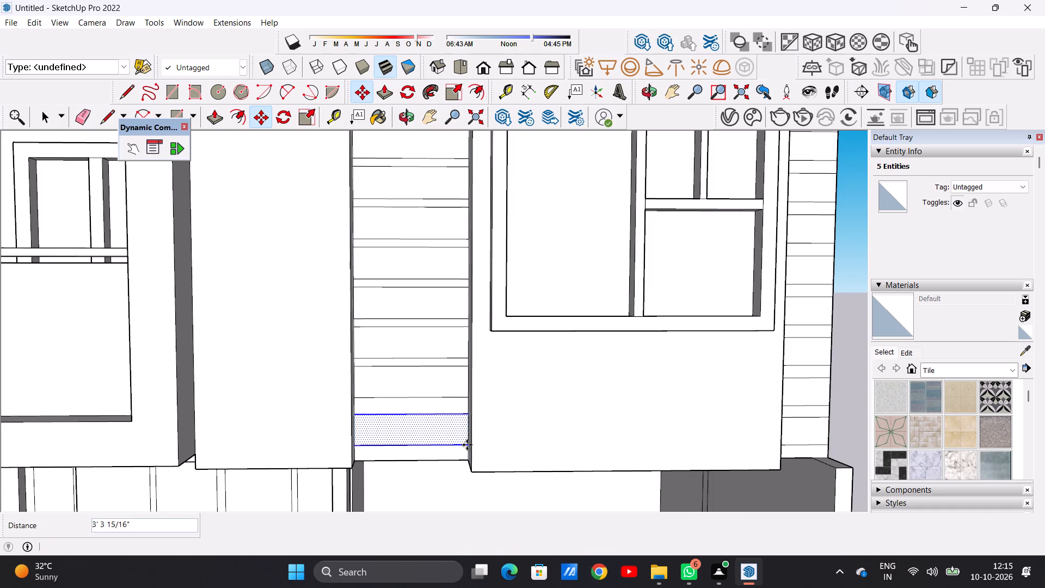
key("space")
scroll(370, 415, "down", 13)
left_click(671, 383)
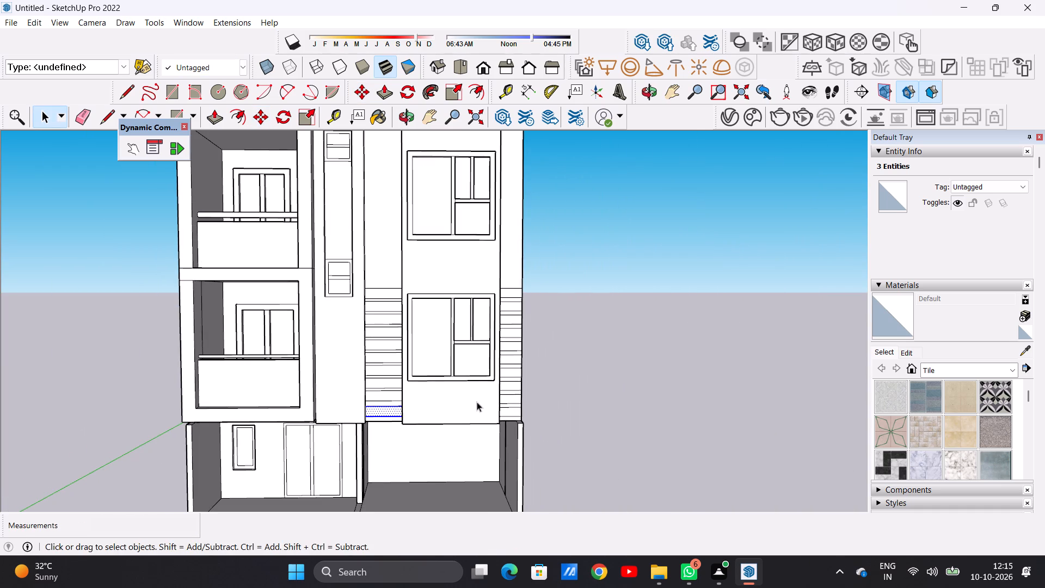
Examine the banded strips and windows across the whole facade from the front, the side and close up.
scroll(433, 406, "down", 5)
middle_click_drag(471, 377, 270, 373)
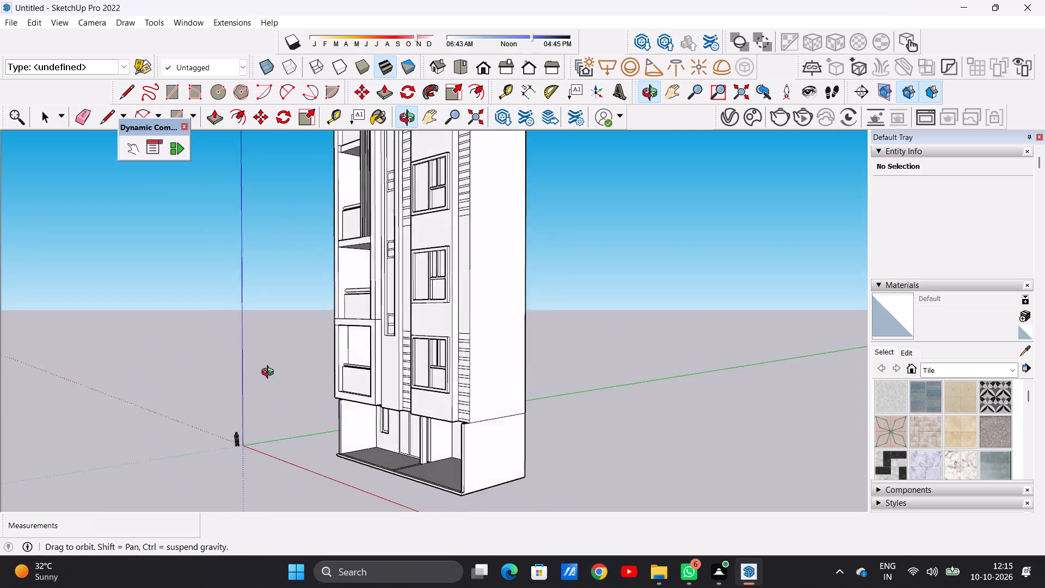
middle_click_drag(270, 373, 440, 387)
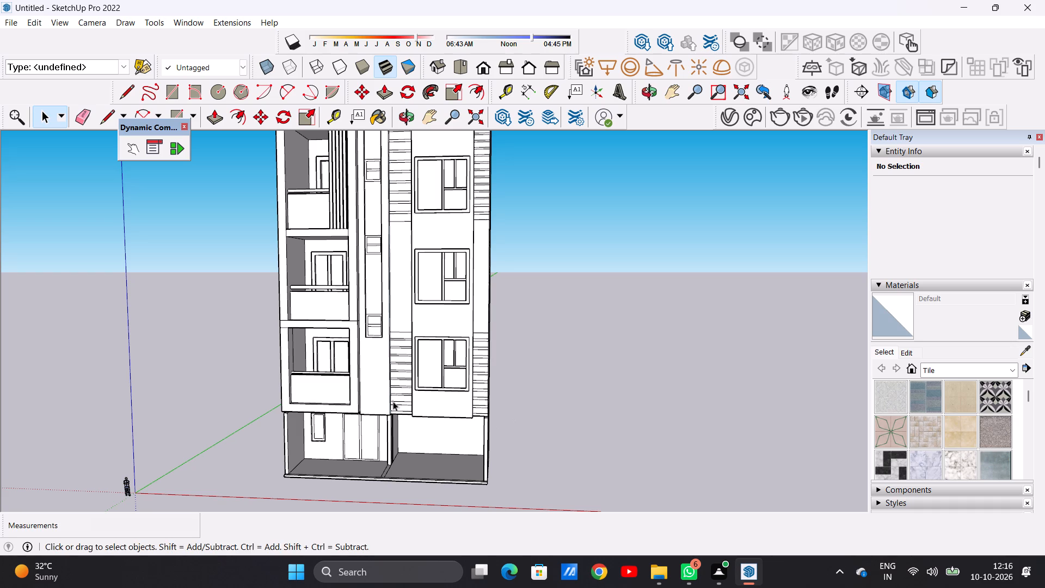
scroll(328, 379, "down", 6)
scroll(317, 188, "up", 6)
middle_click_drag(305, 213, 317, 224)
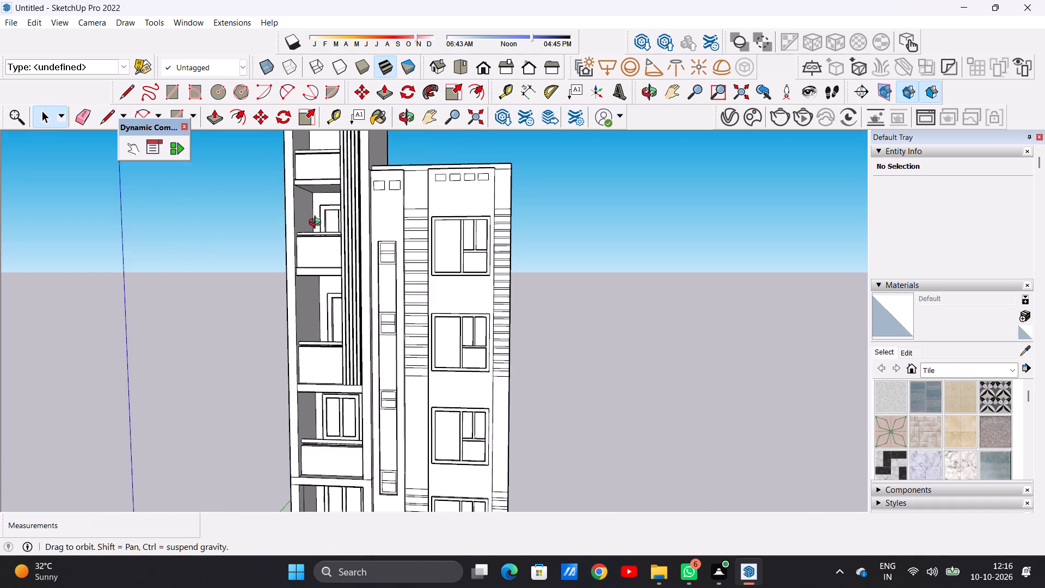
middle_click_drag(317, 224, 339, 238)
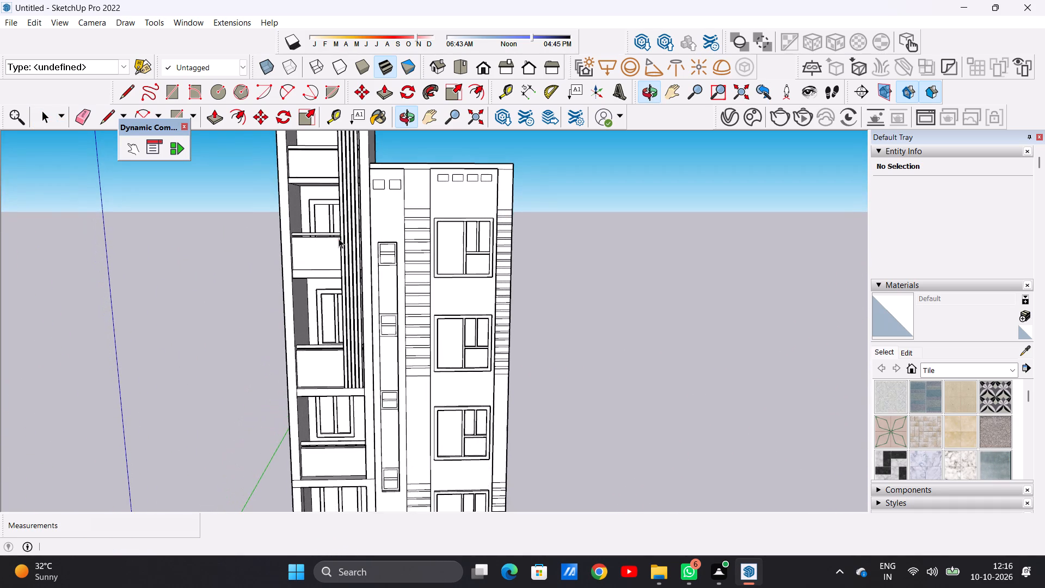
scroll(464, 306, "down", 5)
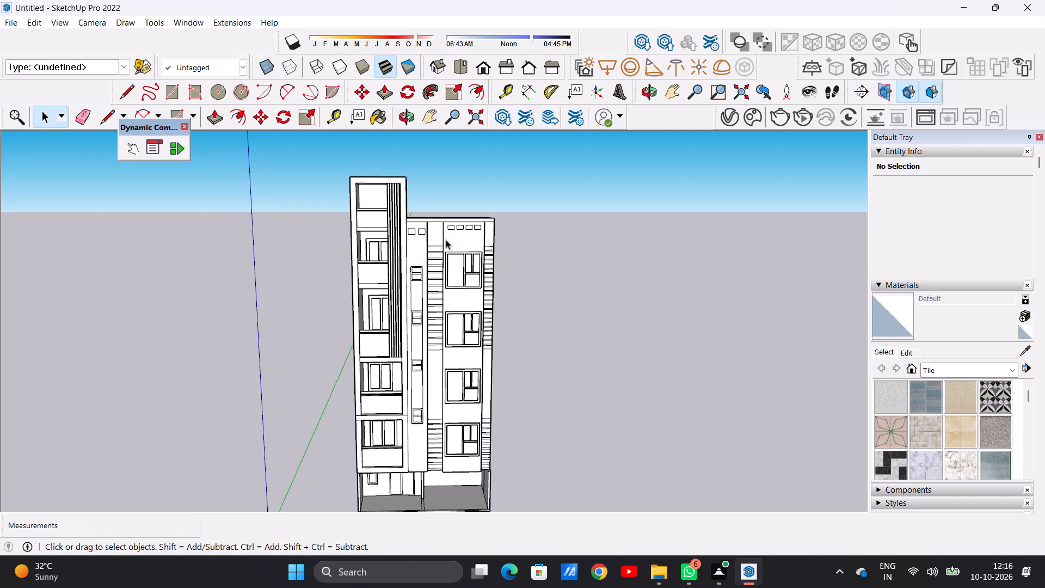
scroll(464, 448, "up", 6)
middle_click_drag(463, 444, 454, 364)
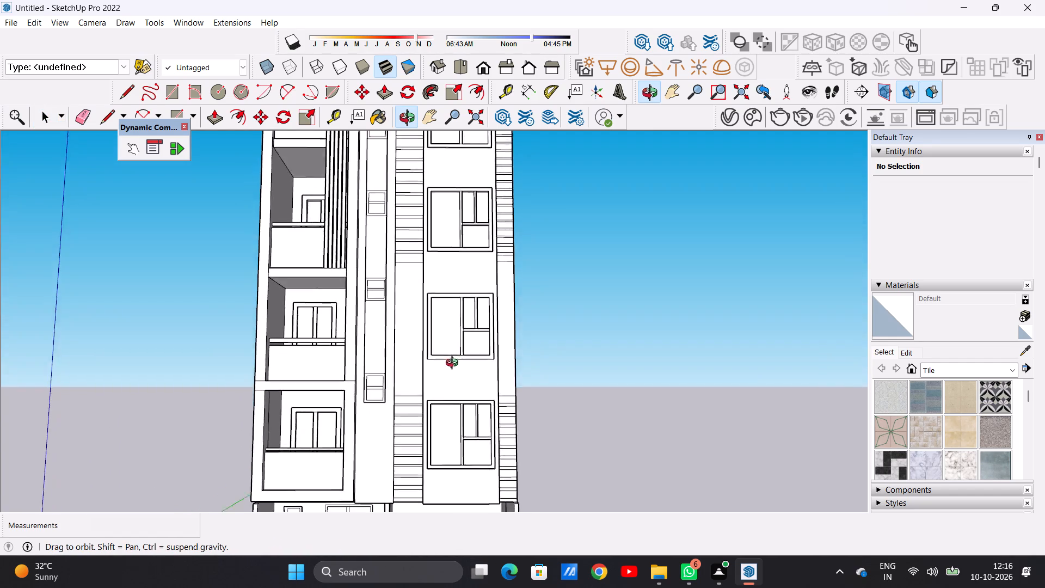
middle_click_drag(454, 364, 443, 336)
scroll(474, 417, "up", 8)
middle_click_drag(444, 402, 230, 420)
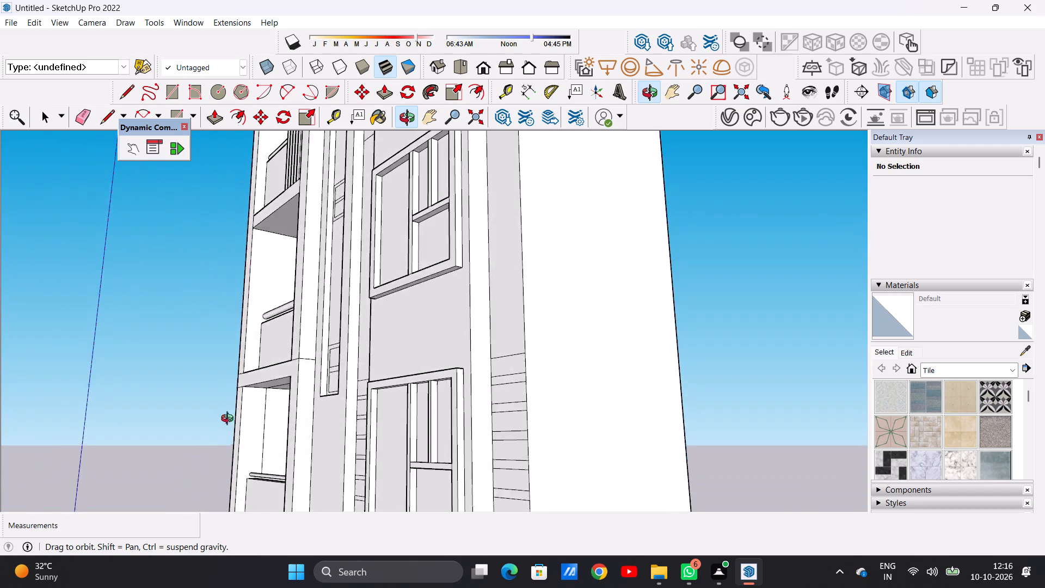
middle_click_drag(230, 420, 409, 489)
scroll(432, 467, "down", 17)
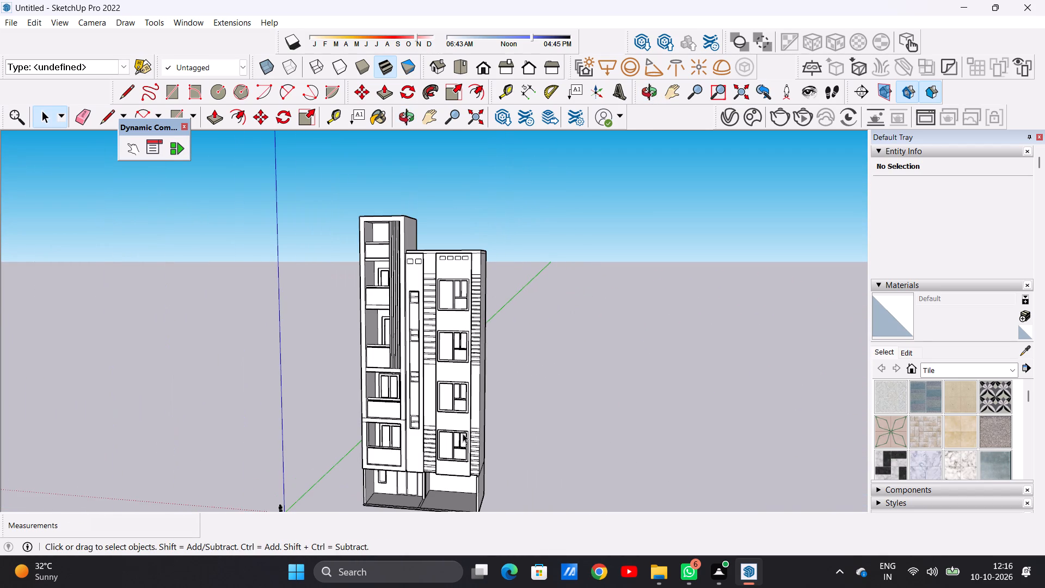
scroll(442, 443, "up", 4)
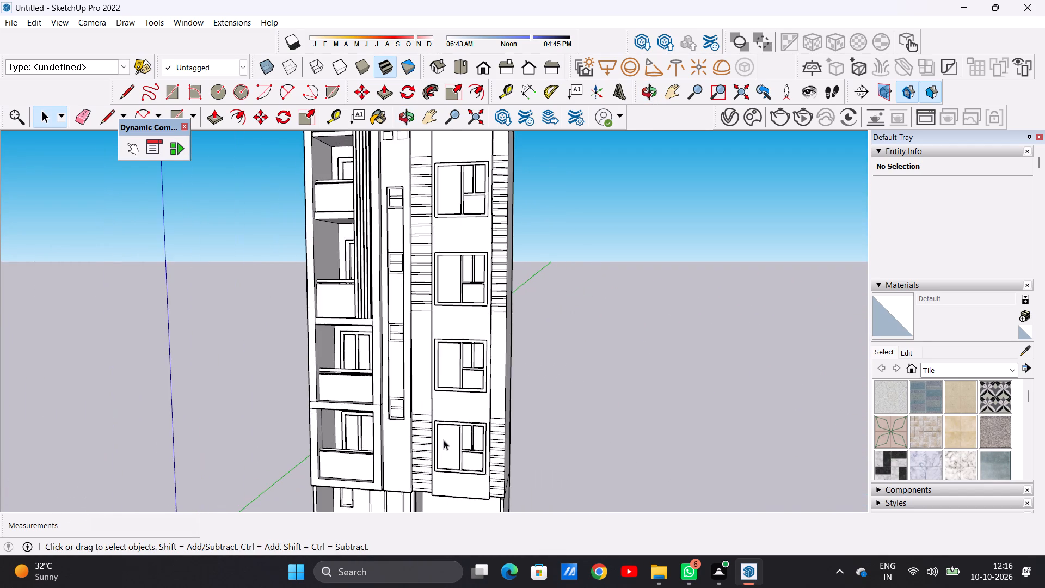
Push the tall left pane of the lowest large window inward about 2' 7 9/16".
scroll(444, 440, "up", 9)
middle_click_drag(458, 418, 380, 438)
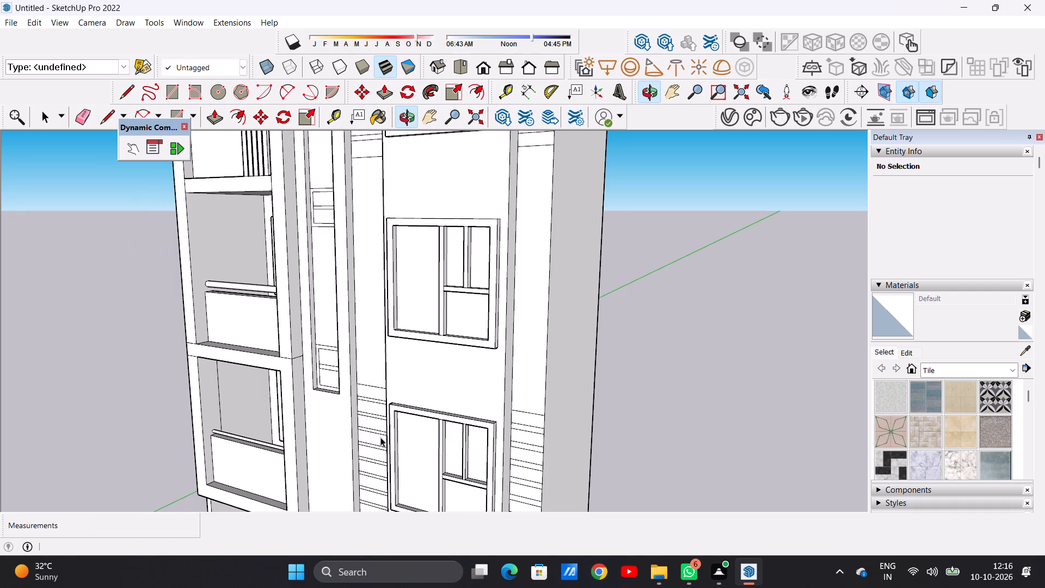
scroll(421, 444, "up", 6)
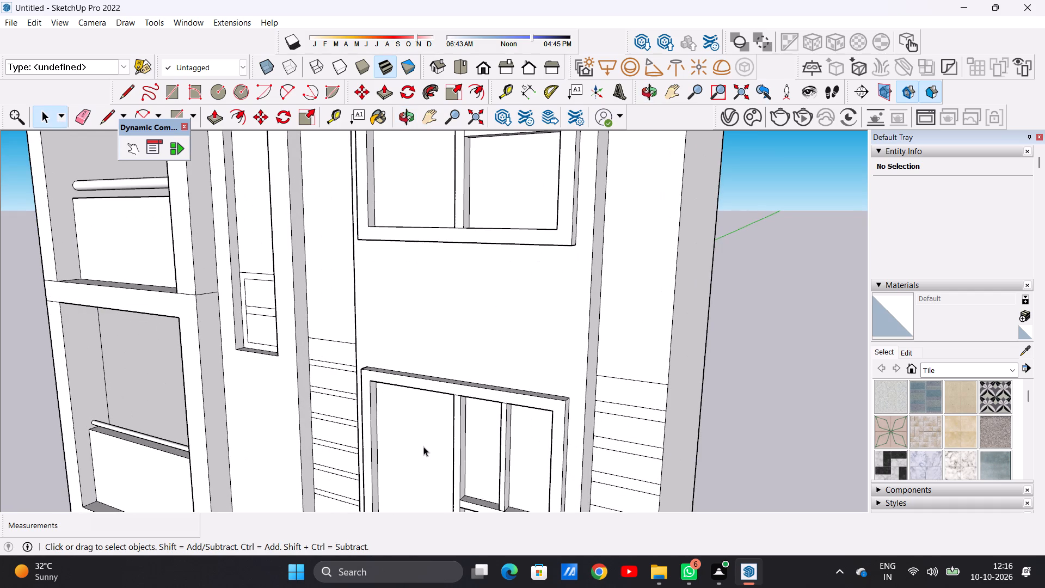
key("p")
scroll(425, 446, "up", 7)
left_click(398, 419)
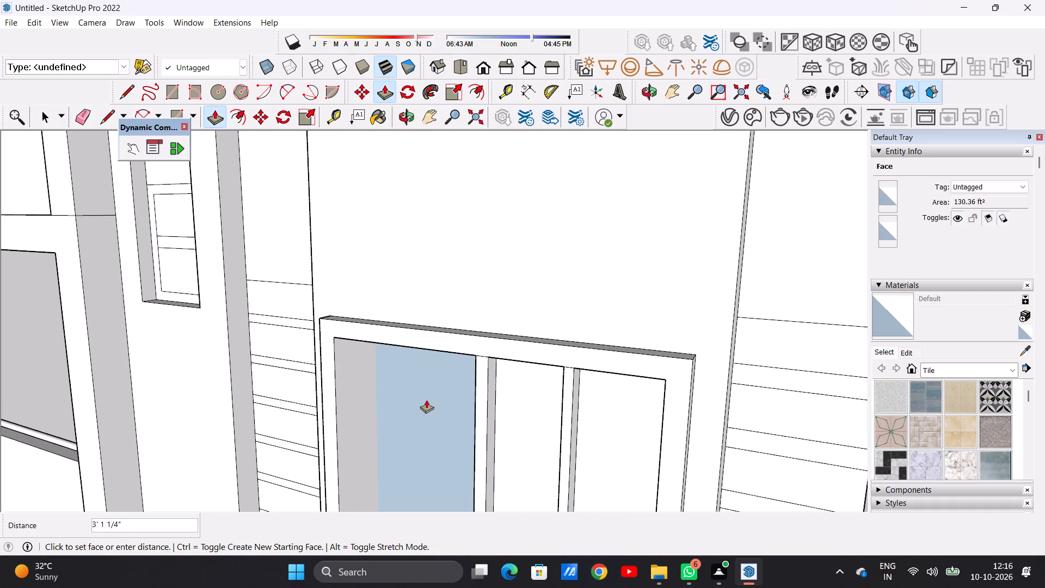
left_click(422, 402)
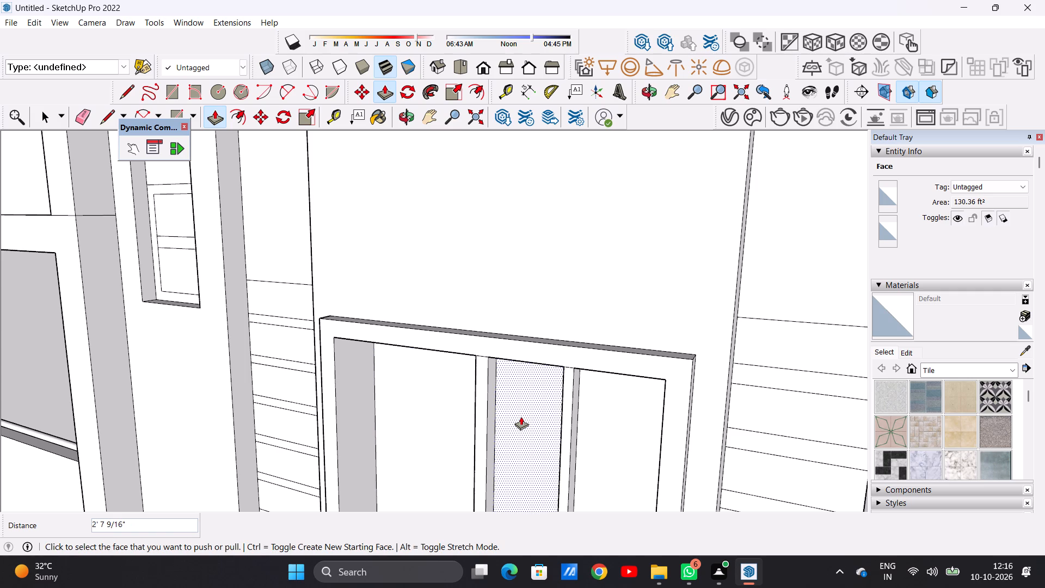
Push the lowest large window's two small upper panes inward, the middle one about 1' 4 1/8" and the right one about 1' 9 3/16".
left_click(521, 416)
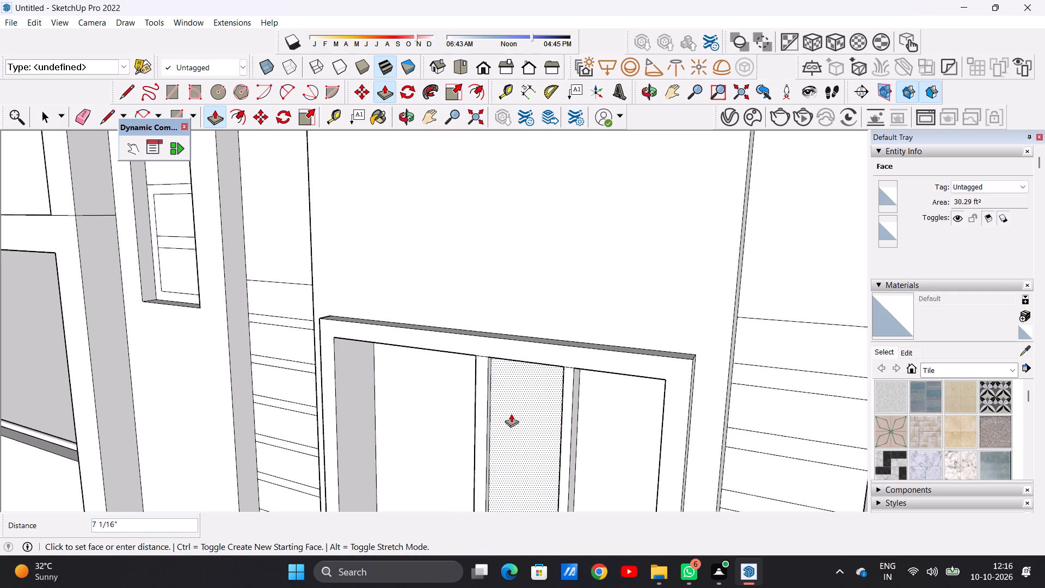
left_click(528, 404)
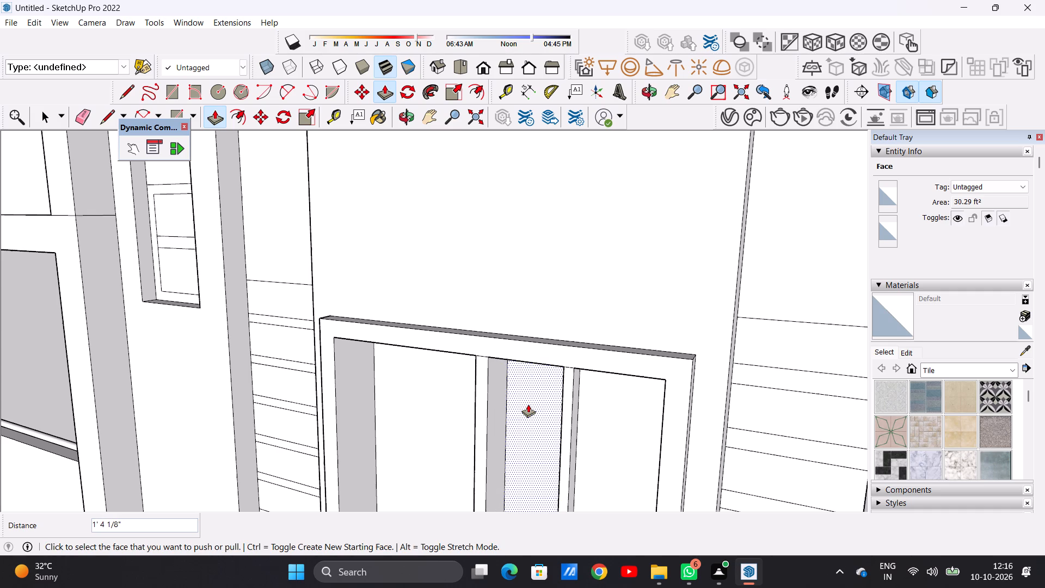
left_click(594, 427)
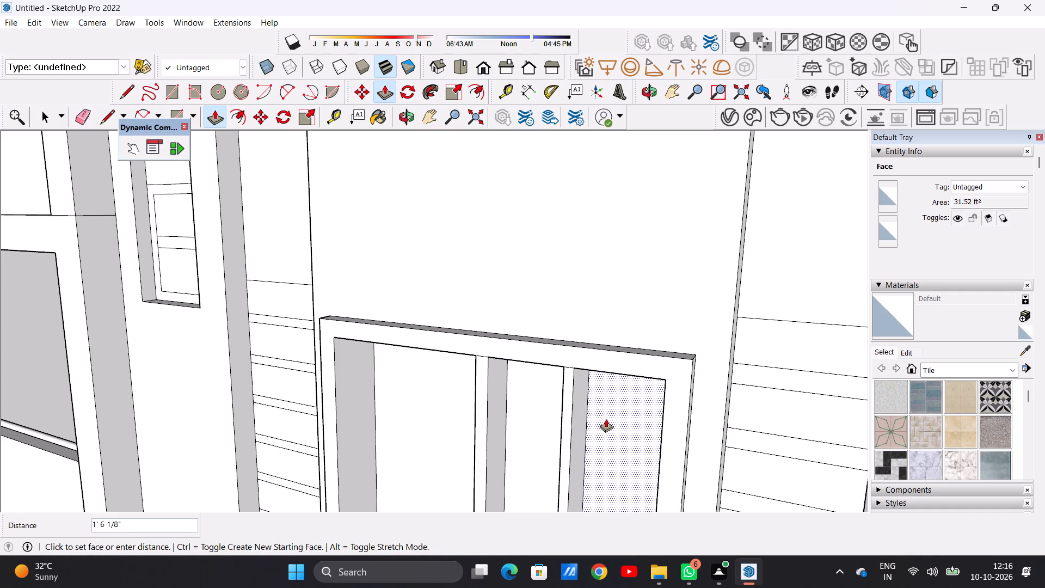
left_click(608, 418)
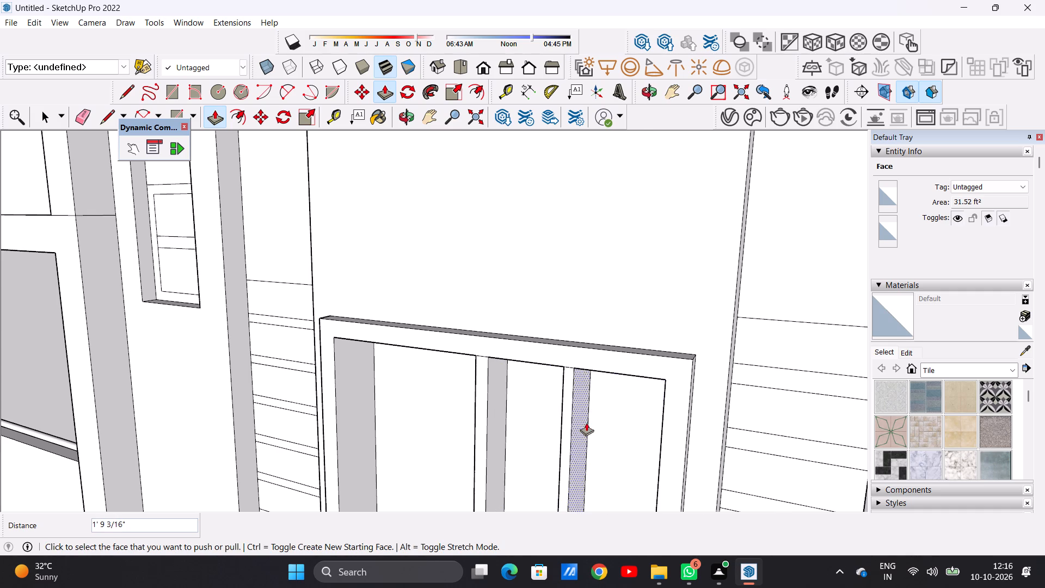
Push the lower right pane of the lowest large window inward about 2' 8 5/8".
scroll(576, 419, "down", 16)
scroll(539, 442, "up", 19)
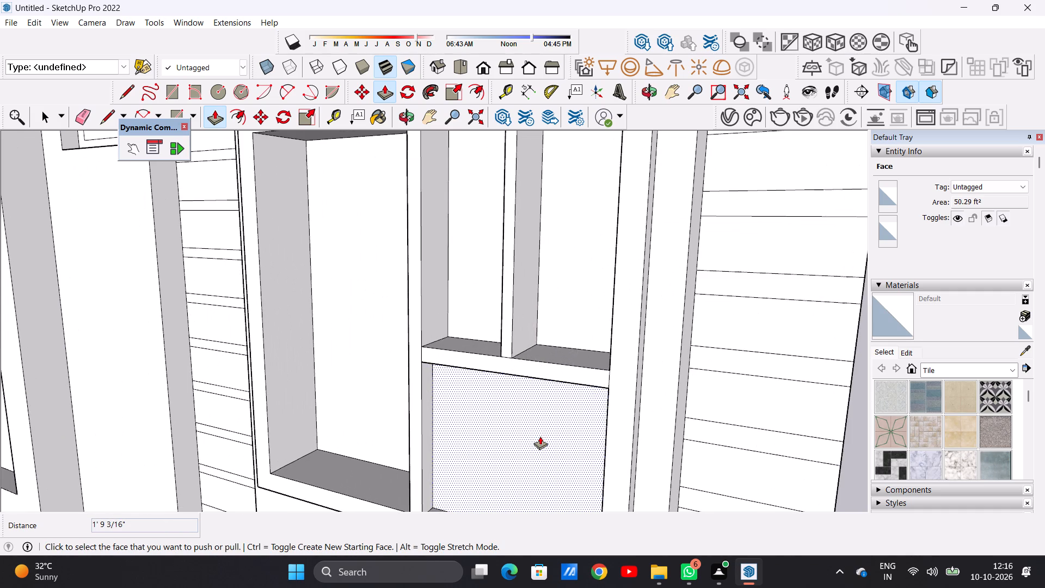
left_click(540, 435)
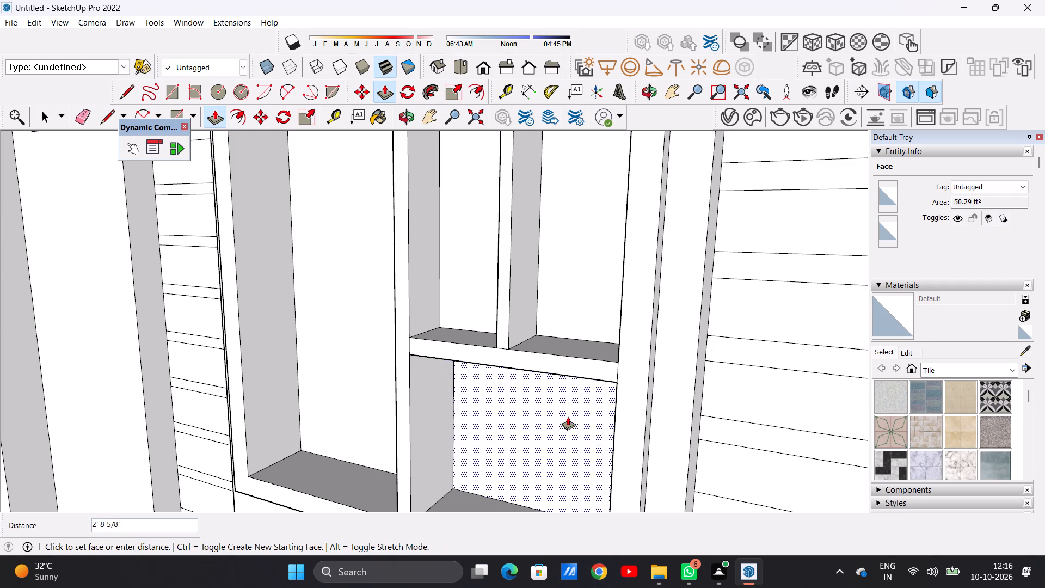
left_click(568, 416)
Push the tall left pane of the second-lowest large window inward about 1' 10 3/8".
scroll(550, 424, "down", 3)
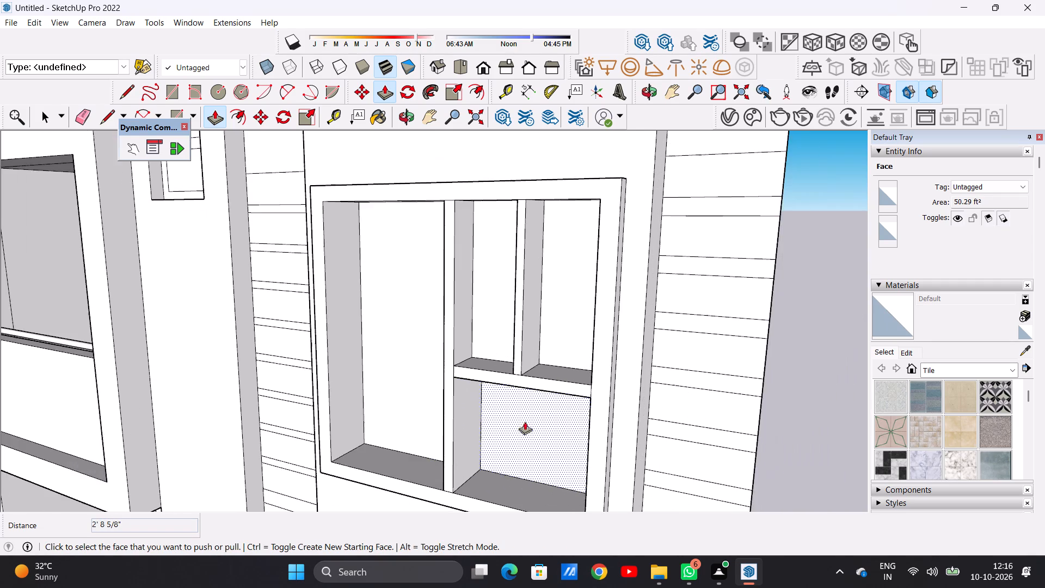
scroll(525, 421, "down", 13)
scroll(459, 182, "up", 7)
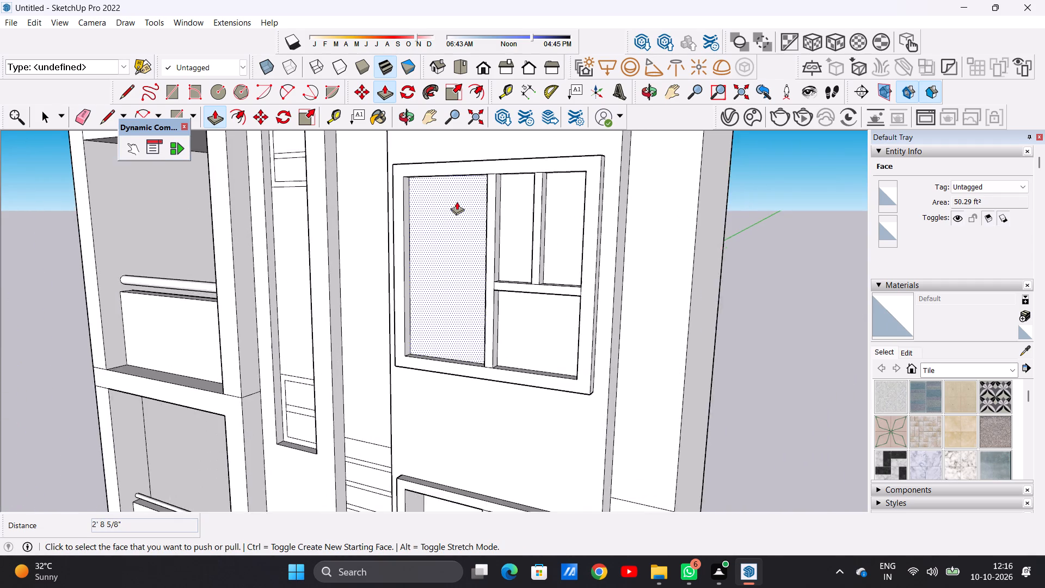
scroll(457, 201, "up", 6)
left_click(435, 224)
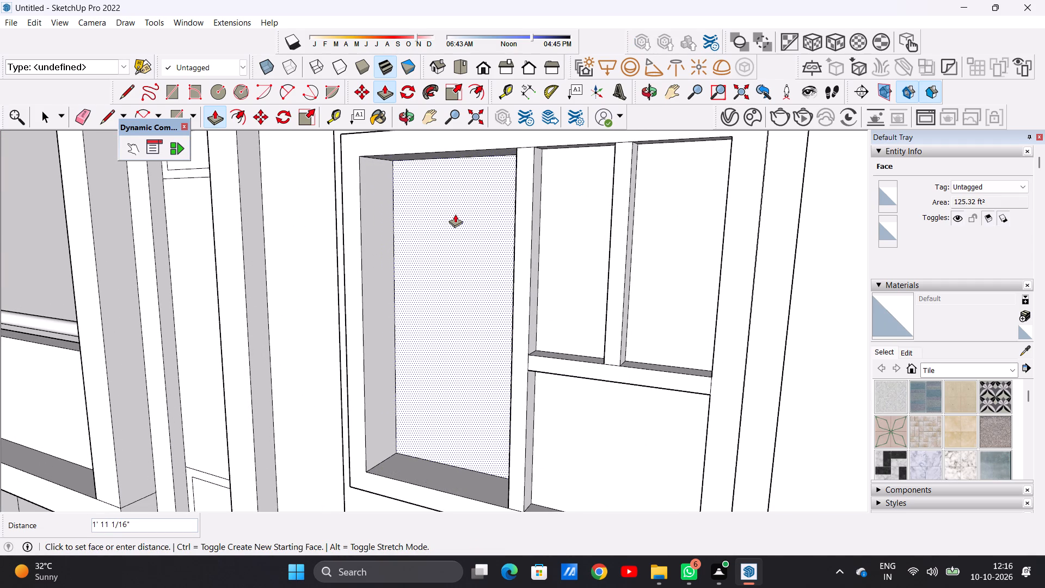
left_click(454, 215)
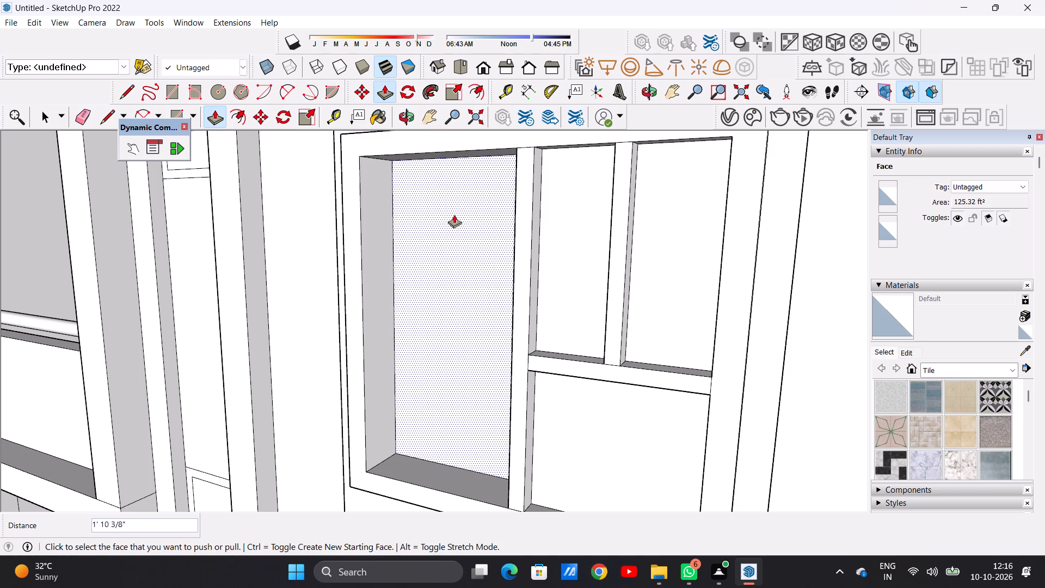
Push the second-lowest large window's two small upper panes inward, the middle one about 1' 2 1/8" and the right one about 11 9/16".
middle_click_drag(439, 318, 422, 356)
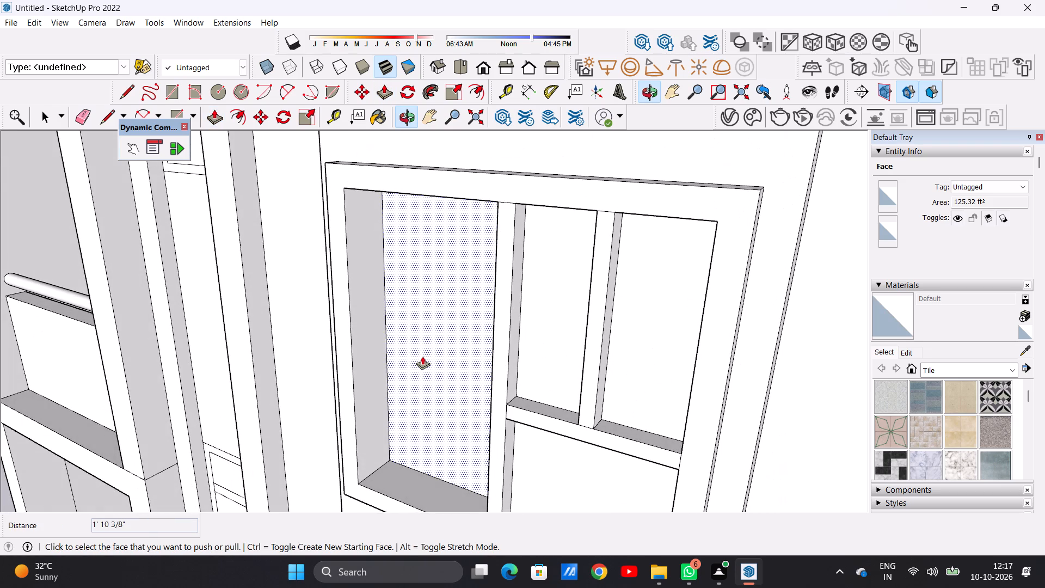
scroll(451, 311, "down", 4)
scroll(494, 286, "up", 8)
left_click(515, 295)
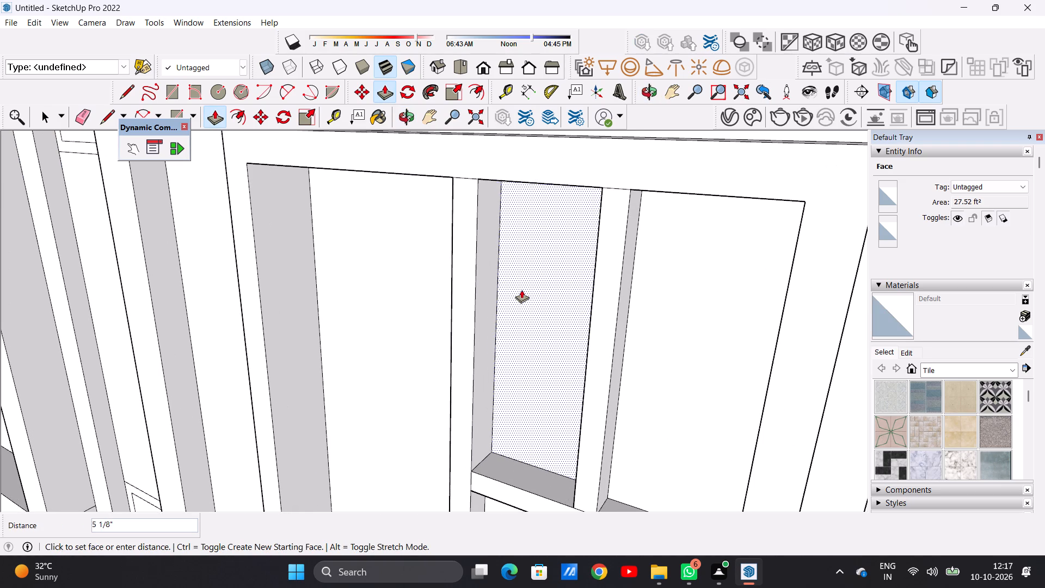
left_click(534, 286)
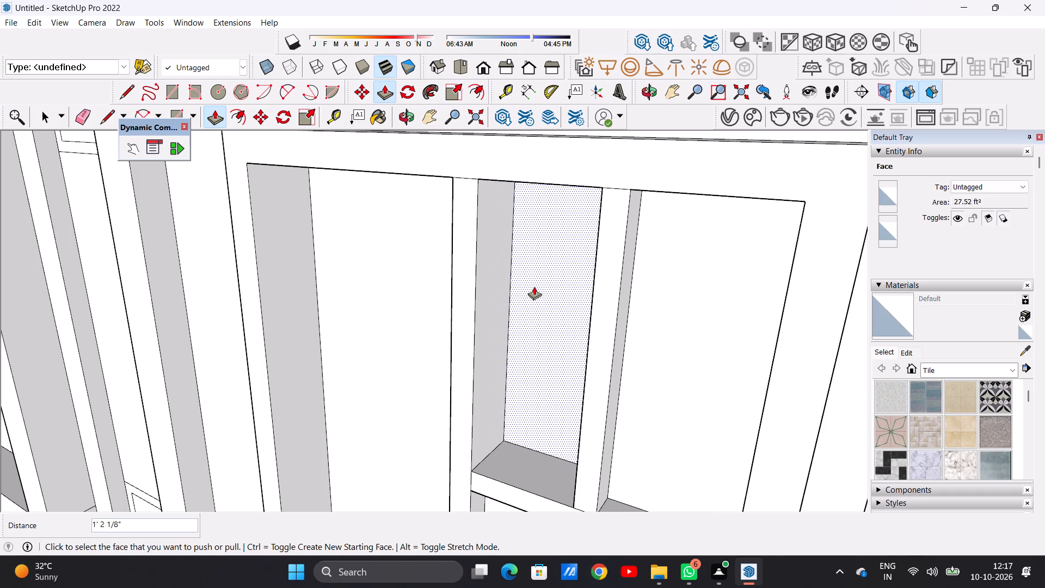
scroll(534, 286, "down", 10)
scroll(591, 296, "up", 10)
left_click(574, 292)
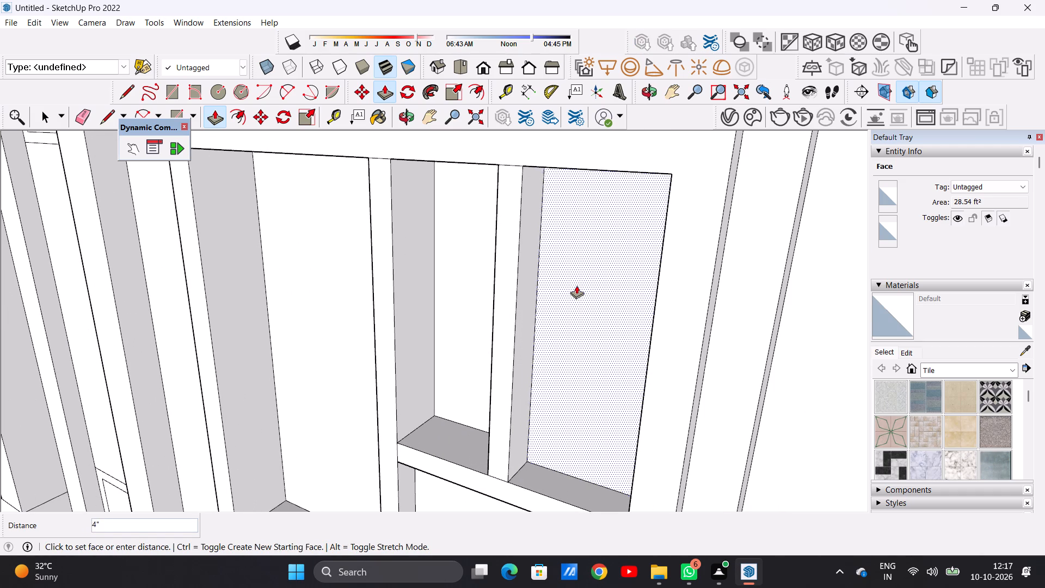
left_click(584, 278)
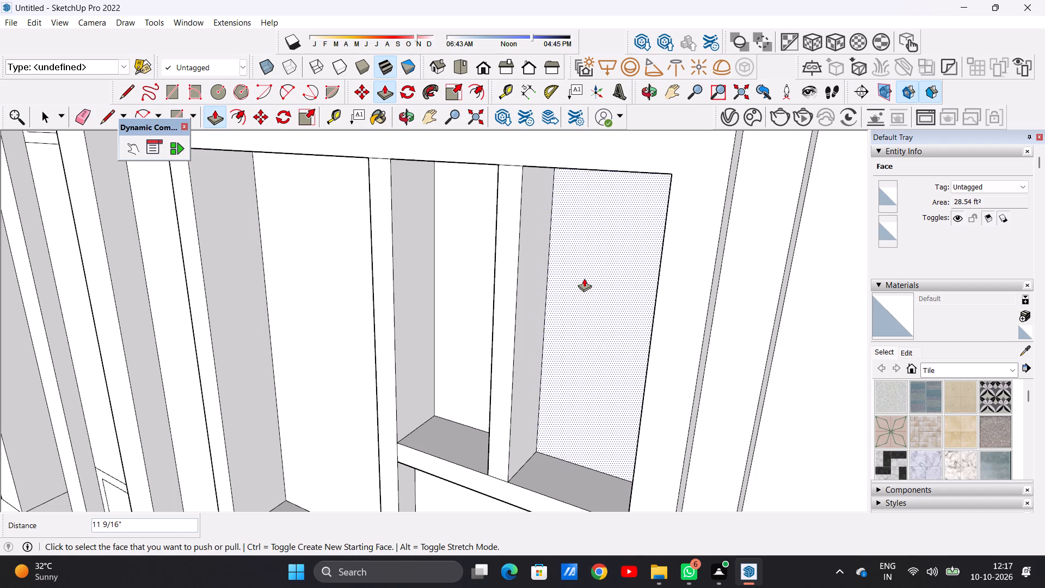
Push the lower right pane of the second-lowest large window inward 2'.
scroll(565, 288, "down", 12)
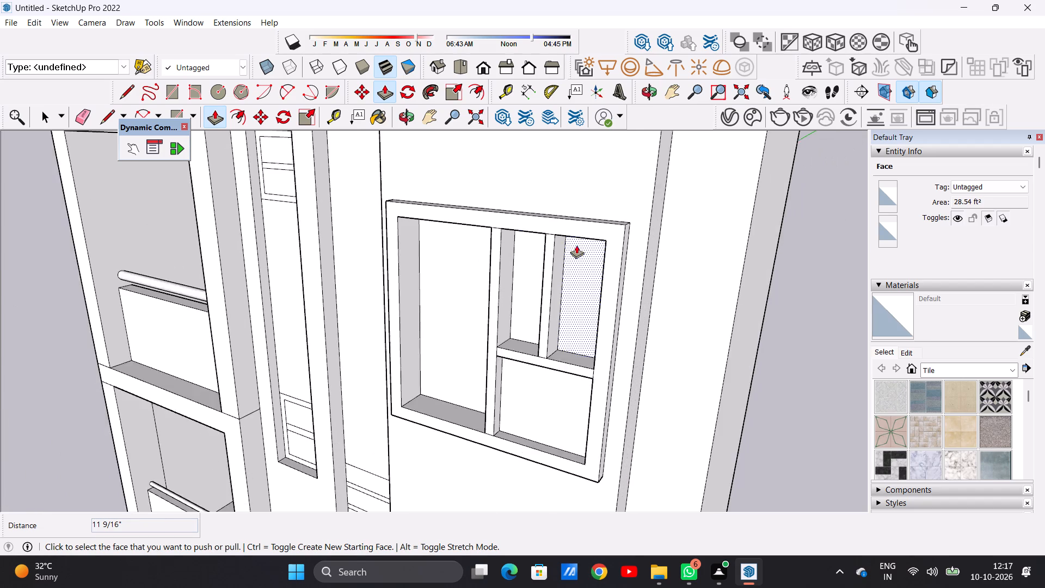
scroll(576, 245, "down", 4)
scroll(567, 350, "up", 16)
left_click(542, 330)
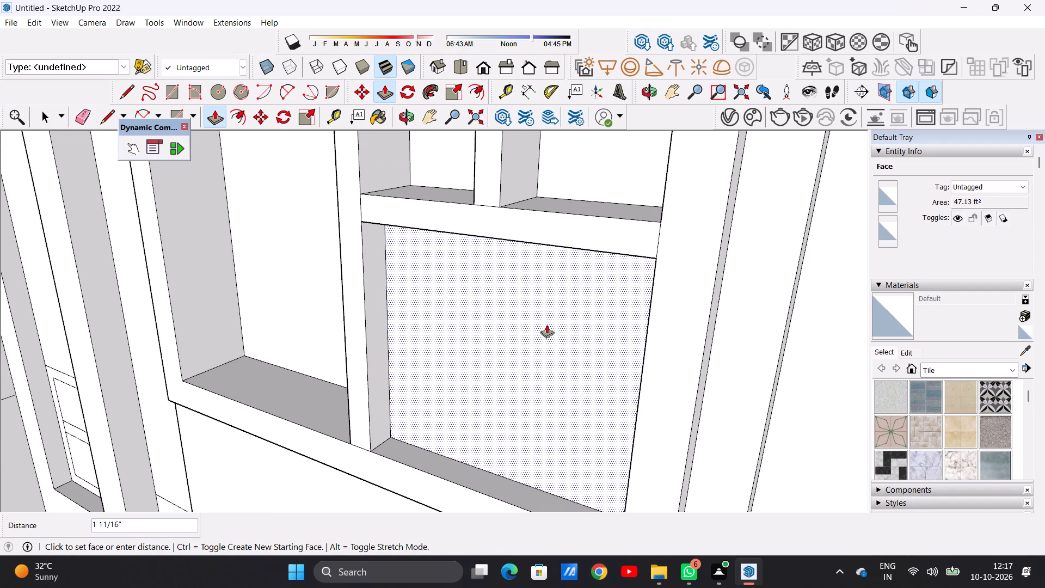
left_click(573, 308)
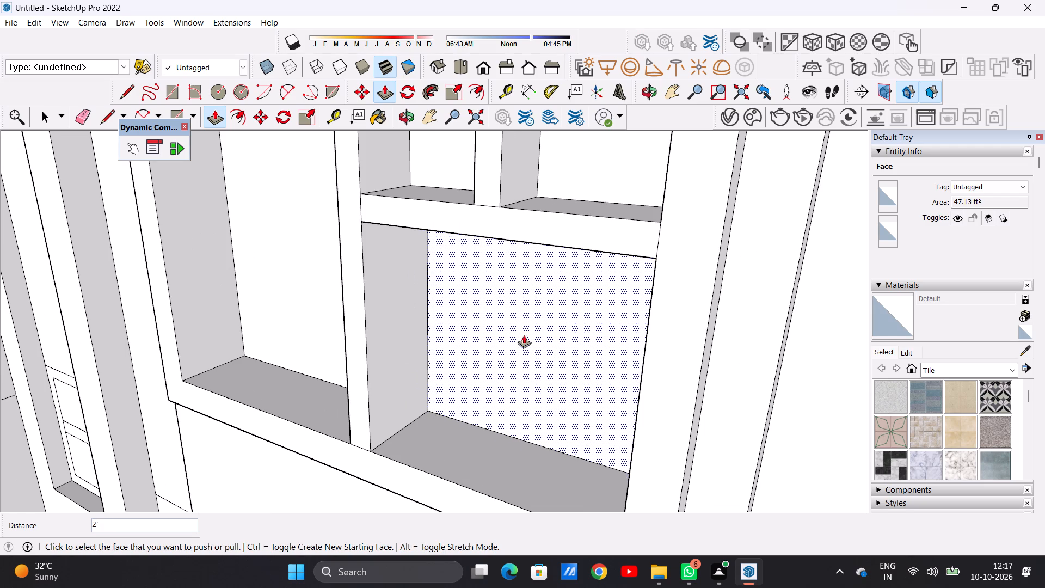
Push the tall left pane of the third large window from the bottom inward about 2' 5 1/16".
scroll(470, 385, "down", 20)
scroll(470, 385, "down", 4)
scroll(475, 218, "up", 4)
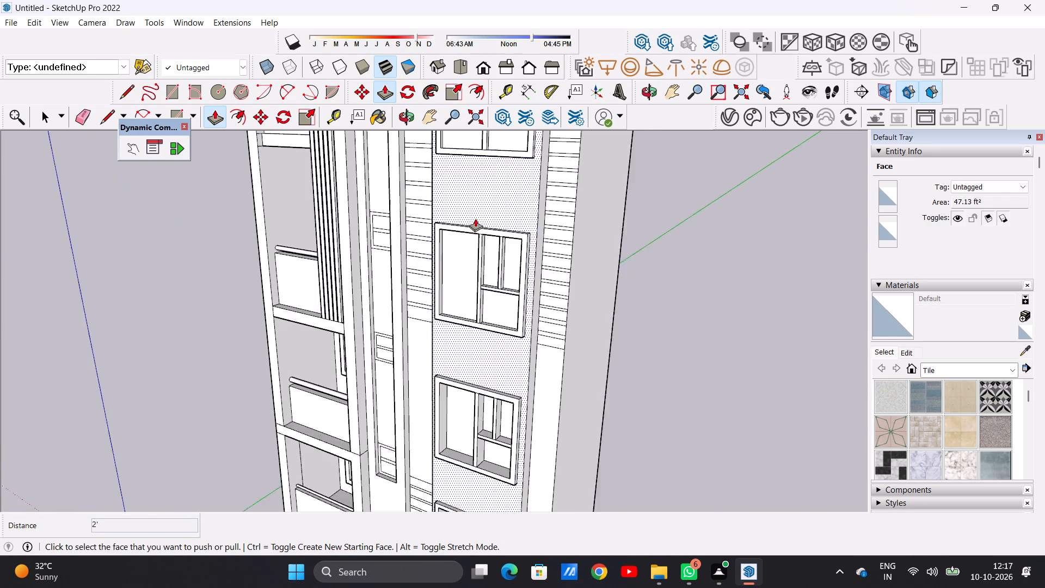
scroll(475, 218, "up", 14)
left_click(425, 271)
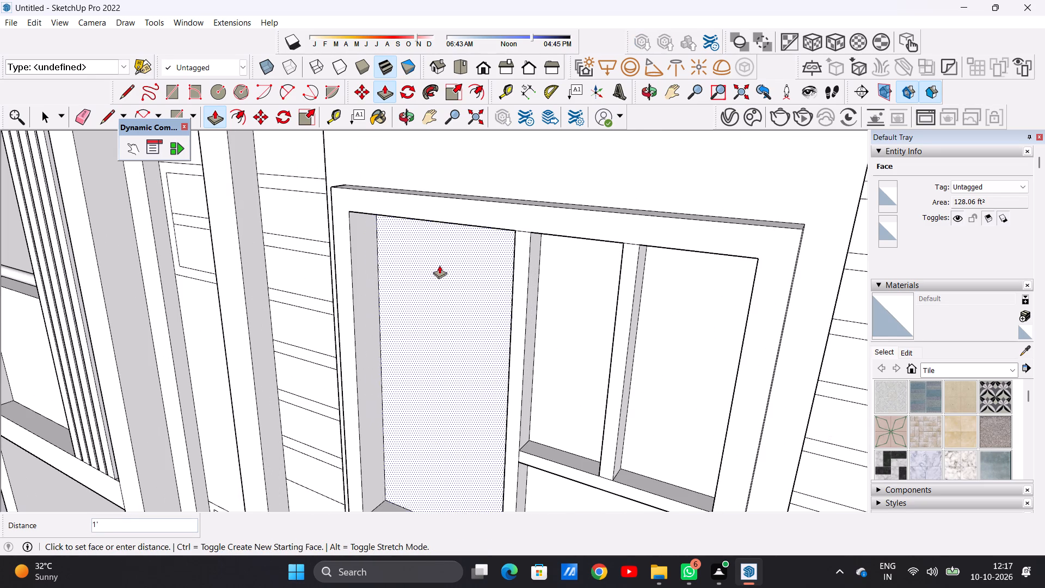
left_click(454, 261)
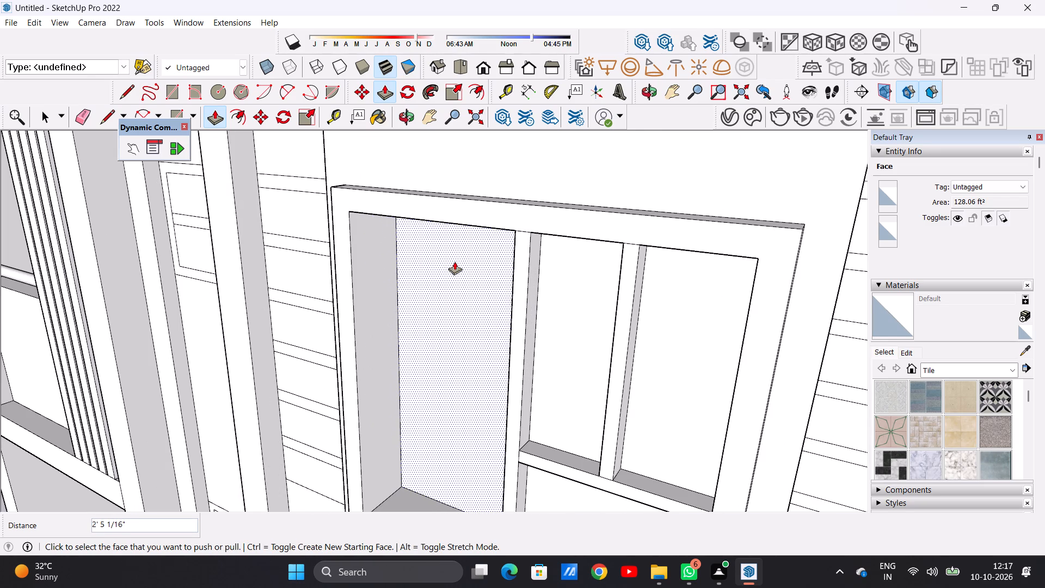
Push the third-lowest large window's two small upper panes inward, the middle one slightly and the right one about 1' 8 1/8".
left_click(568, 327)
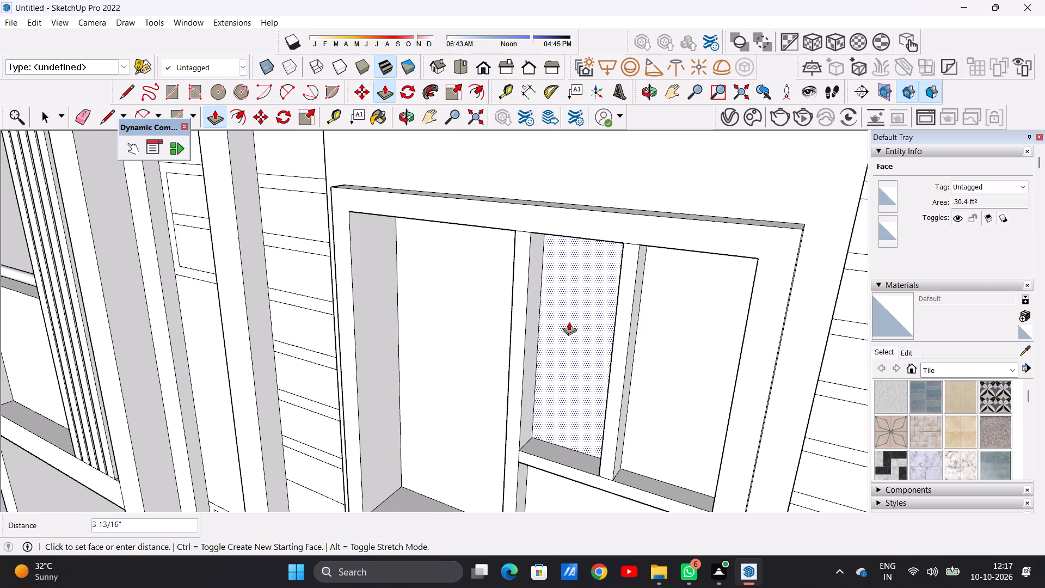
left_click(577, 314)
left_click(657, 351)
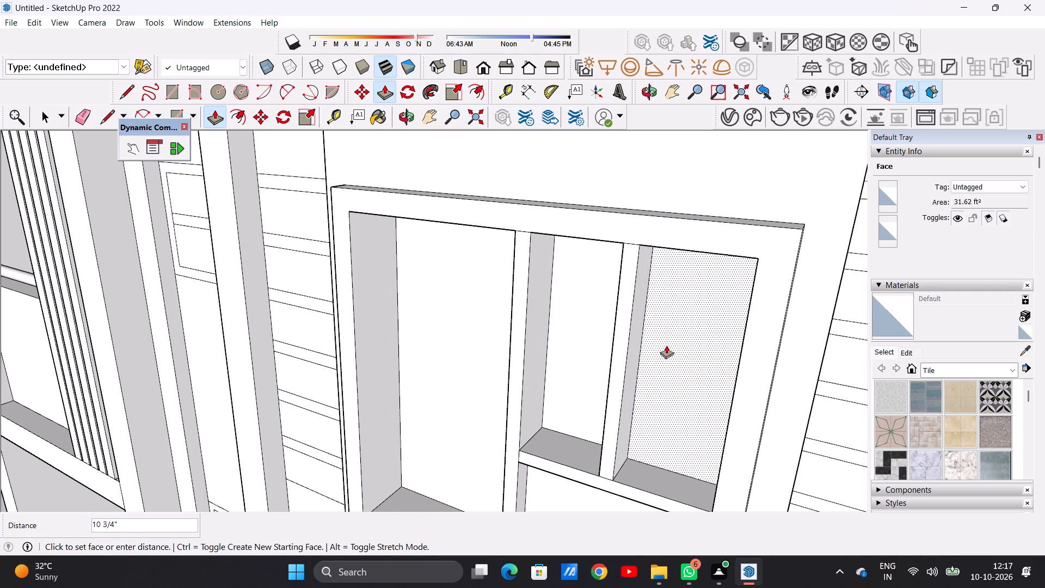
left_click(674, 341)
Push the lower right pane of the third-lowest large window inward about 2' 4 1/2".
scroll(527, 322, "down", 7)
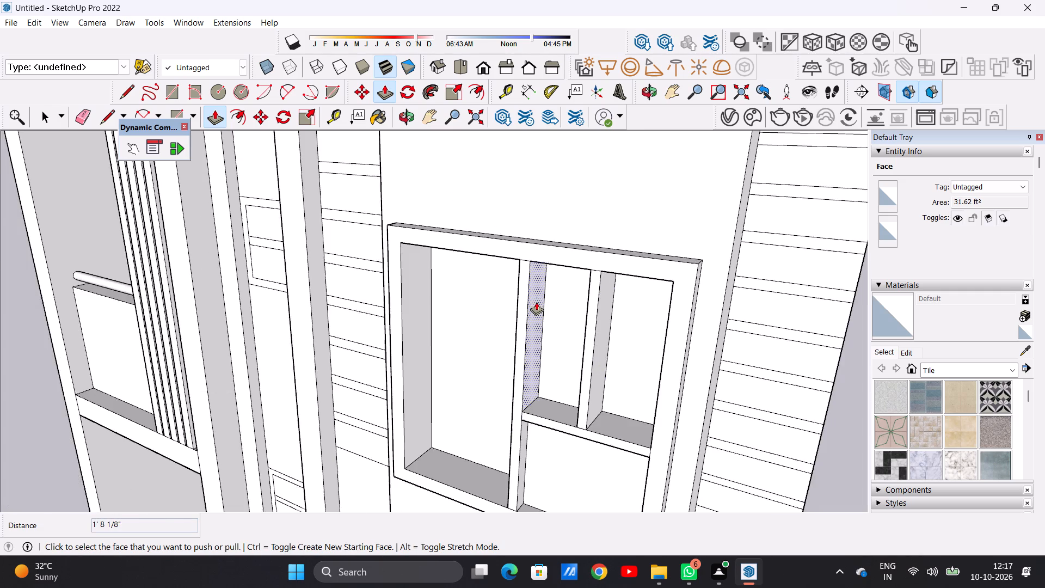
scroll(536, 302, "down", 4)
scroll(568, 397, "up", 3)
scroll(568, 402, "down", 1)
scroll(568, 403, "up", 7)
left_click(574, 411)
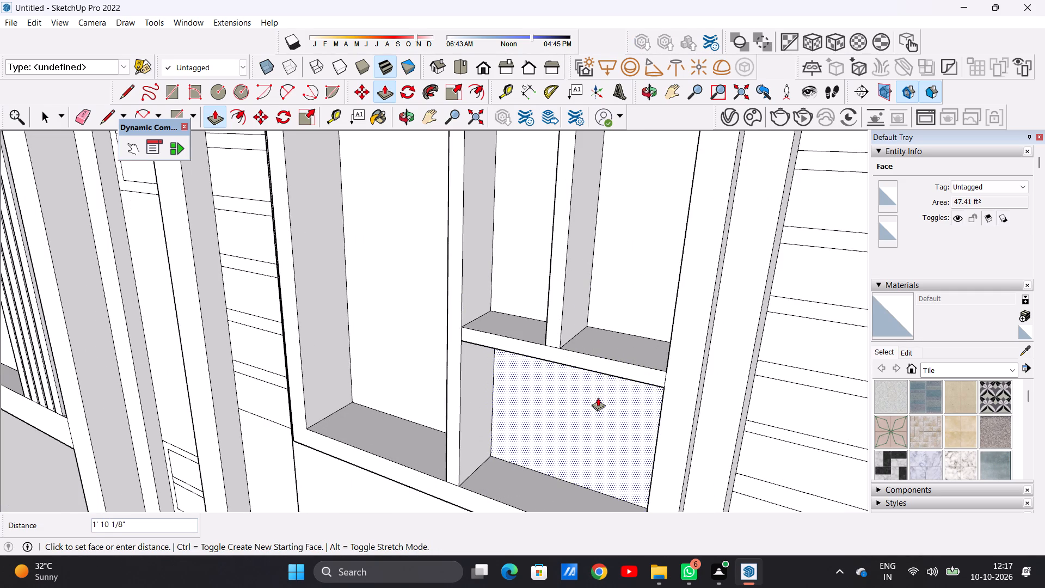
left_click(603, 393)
Examine the recess depths of the large windows' panes from above, below and the front of the facade.
scroll(508, 401, "down", 14)
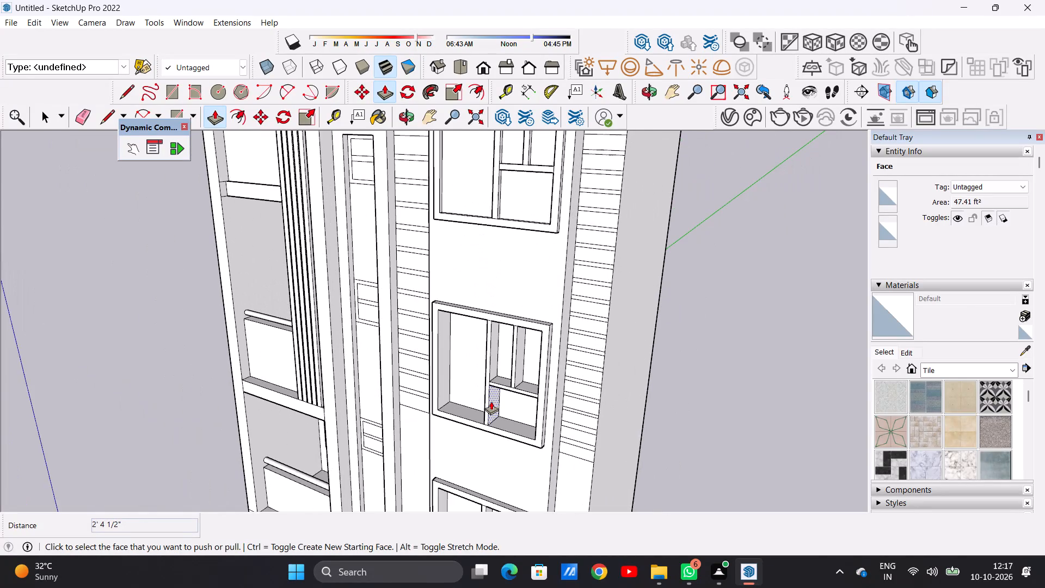
scroll(491, 401, "down", 2)
key("space")
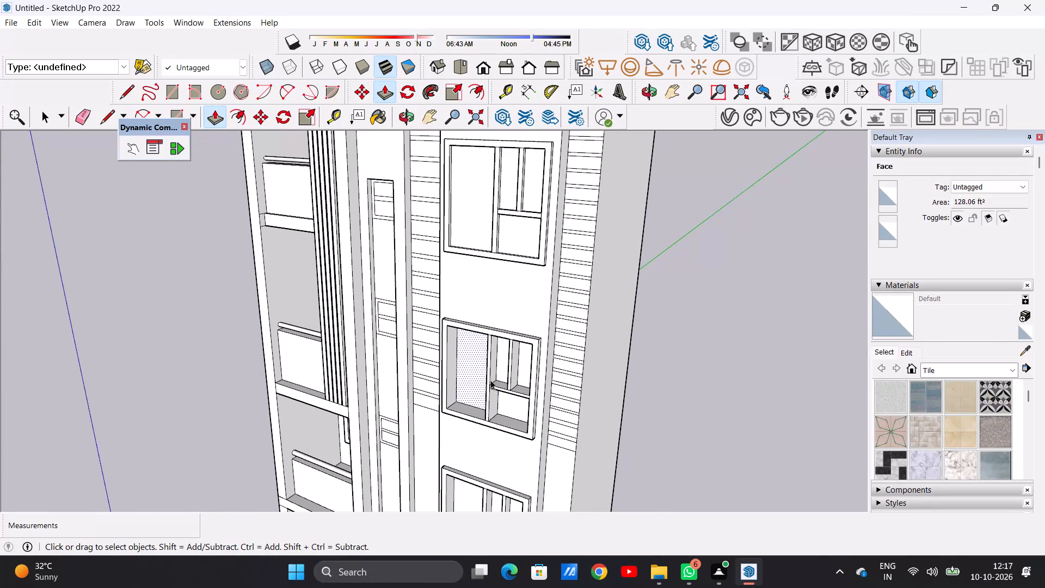
middle_click_drag(482, 374, 458, 200)
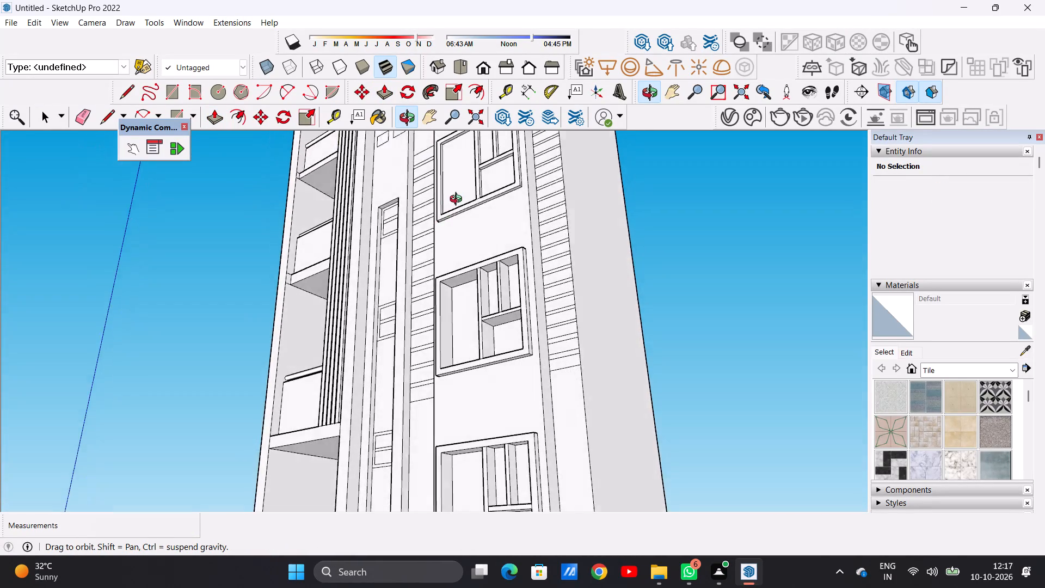
middle_click_drag(458, 200, 485, 332)
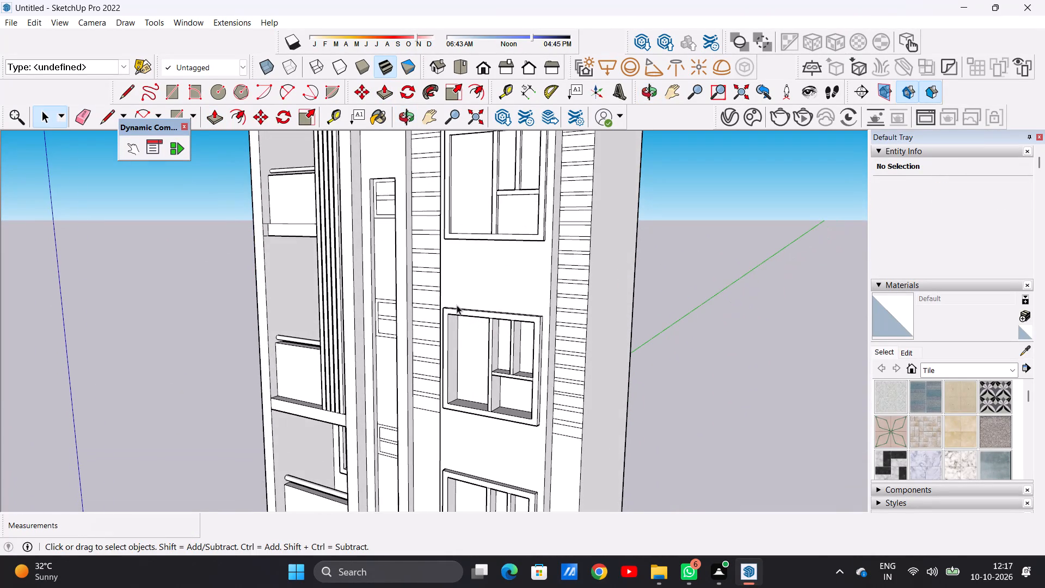
scroll(457, 304, "down", 10)
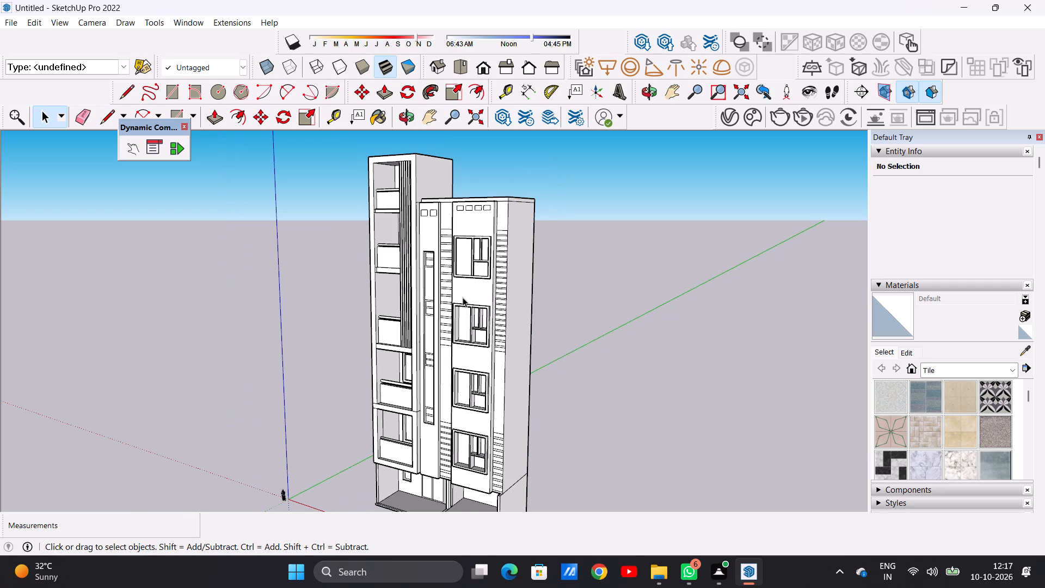
scroll(483, 391, "up", 12)
middle_click_drag(477, 394, 487, 295)
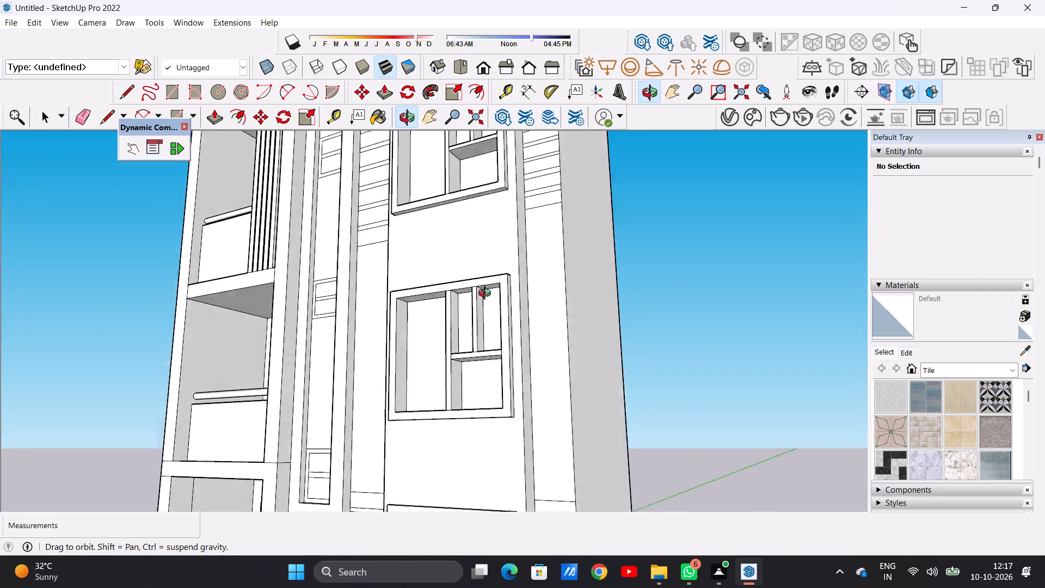
middle_click_drag(487, 295, 501, 201)
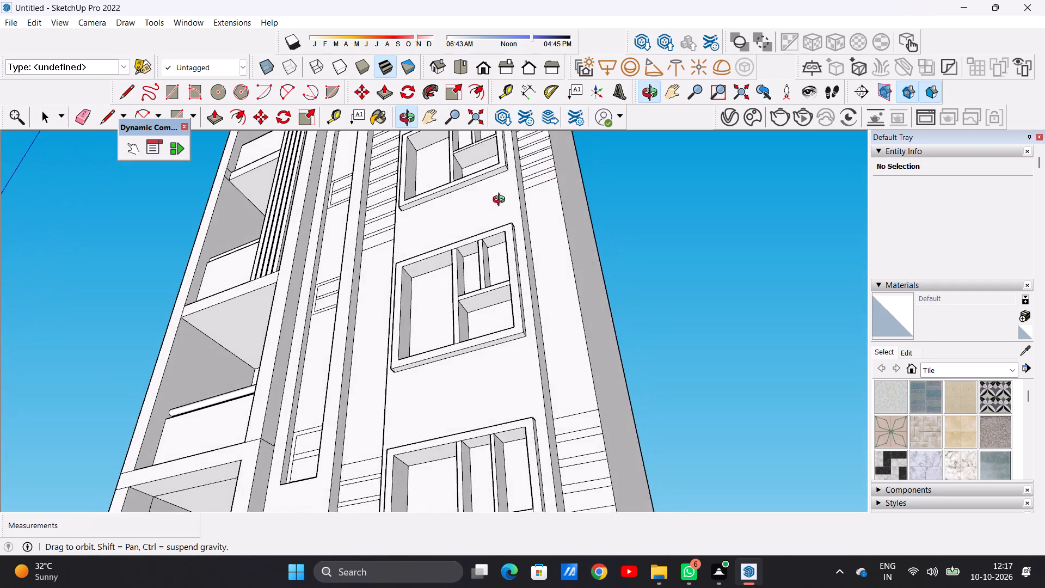
middle_click_drag(501, 201, 558, 370)
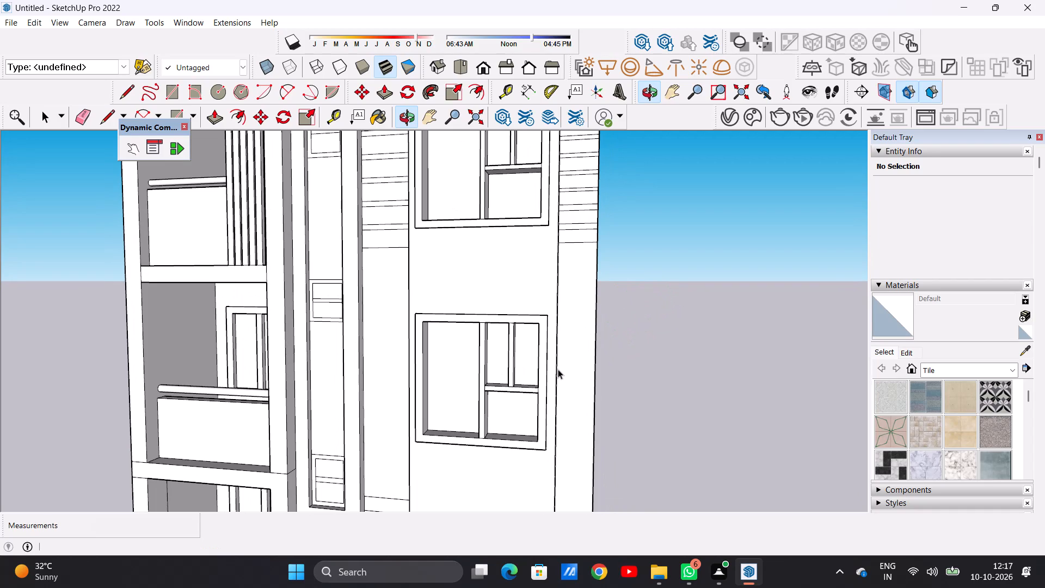
middle_click_drag(478, 350, 475, 253)
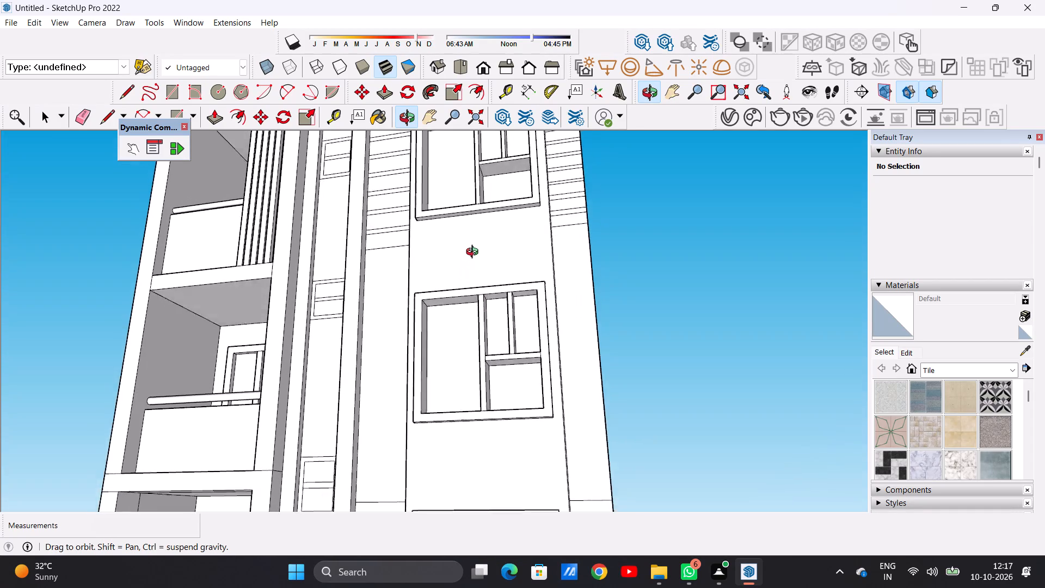
middle_click_drag(475, 253, 477, 376)
scroll(451, 358, "down", 11)
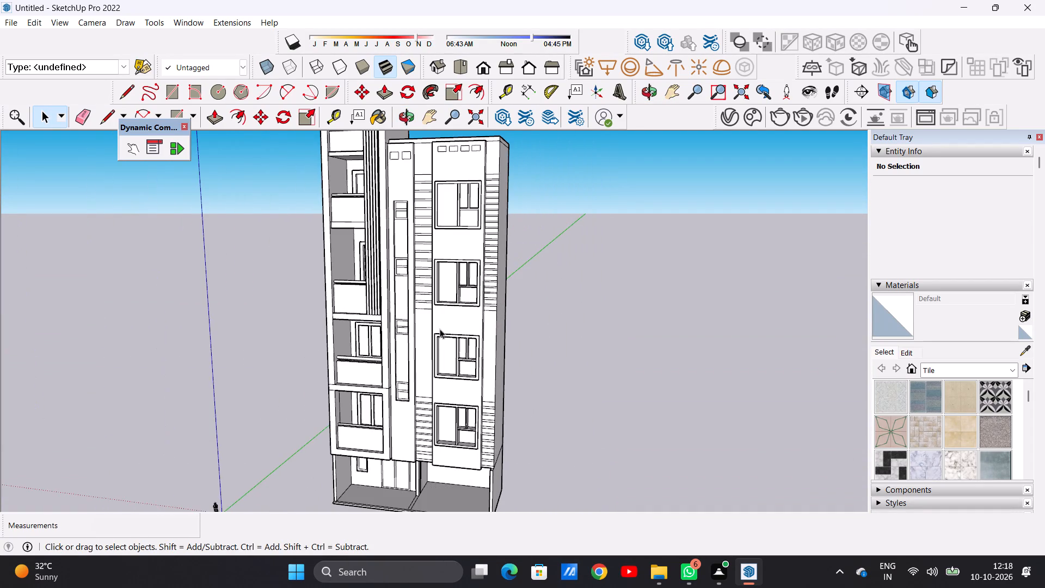
scroll(450, 429, "up", 9)
middle_click_drag(450, 430, 469, 279)
scroll(457, 315, "up", 6)
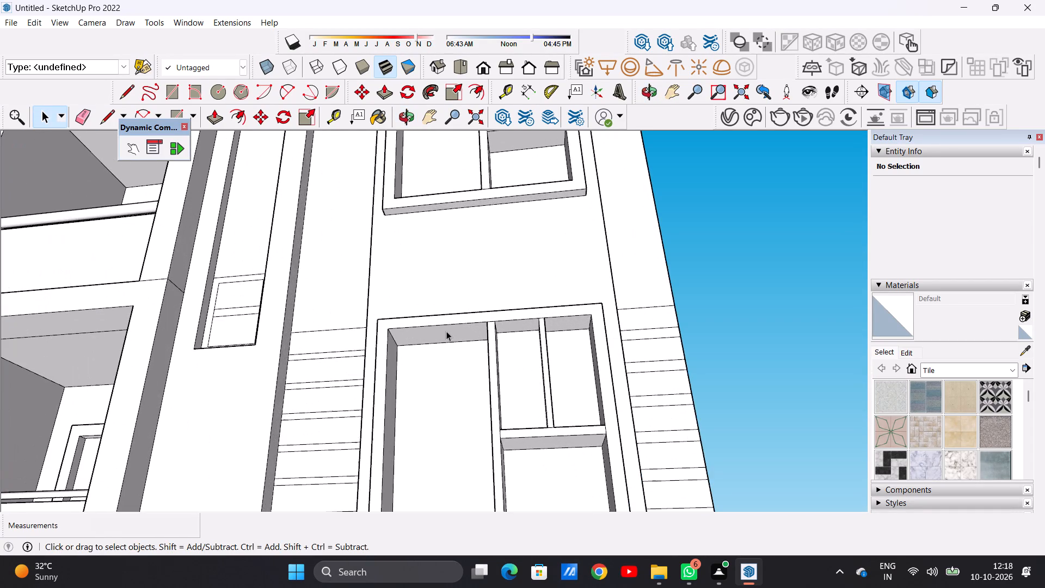
middle_click_drag(478, 327, 530, 332)
scroll(495, 339, "up", 5)
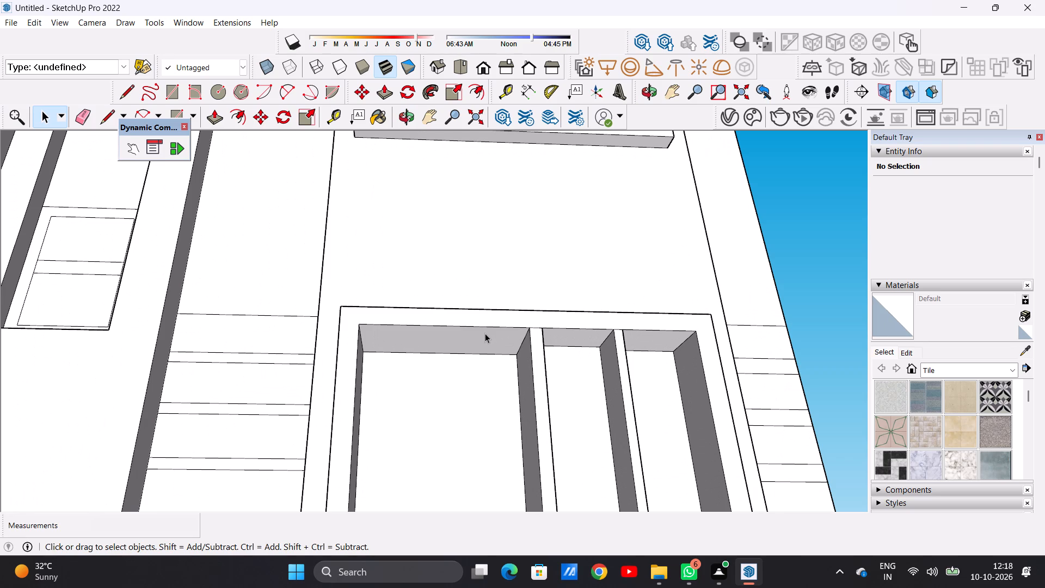
scroll(422, 336, "down", 8)
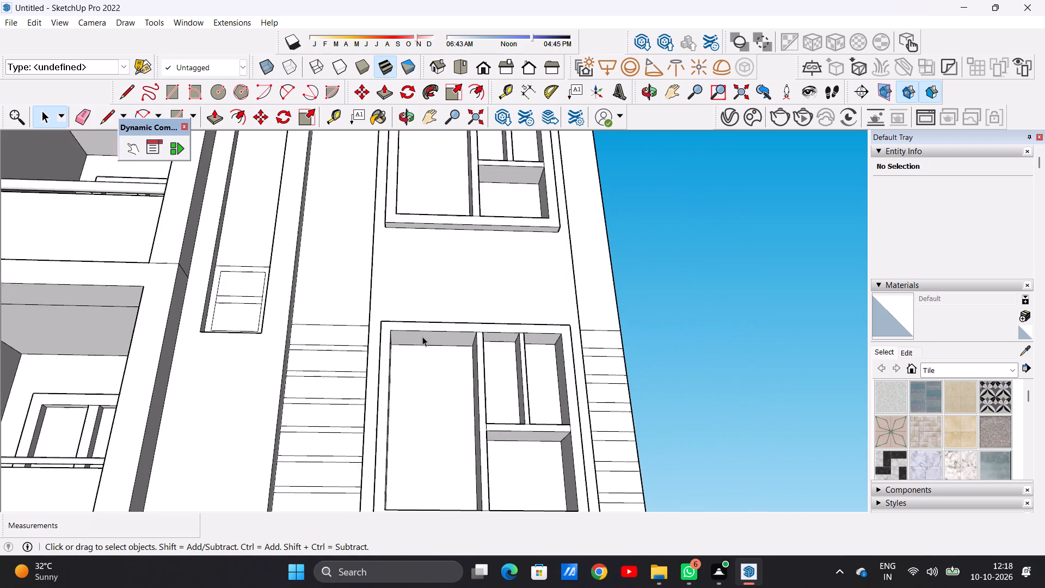
scroll(422, 336, "down", 10)
scroll(455, 317, "up", 6)
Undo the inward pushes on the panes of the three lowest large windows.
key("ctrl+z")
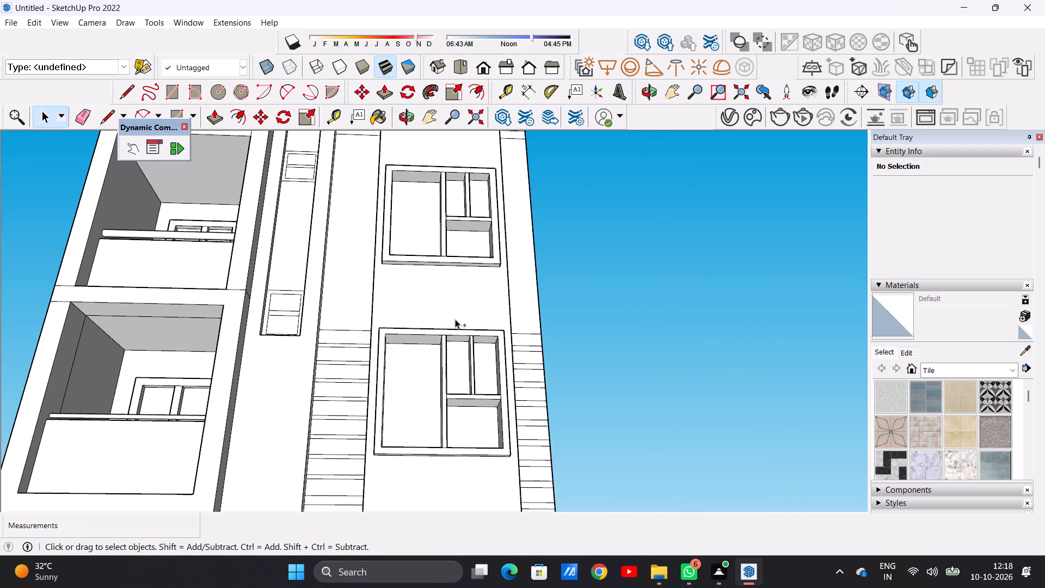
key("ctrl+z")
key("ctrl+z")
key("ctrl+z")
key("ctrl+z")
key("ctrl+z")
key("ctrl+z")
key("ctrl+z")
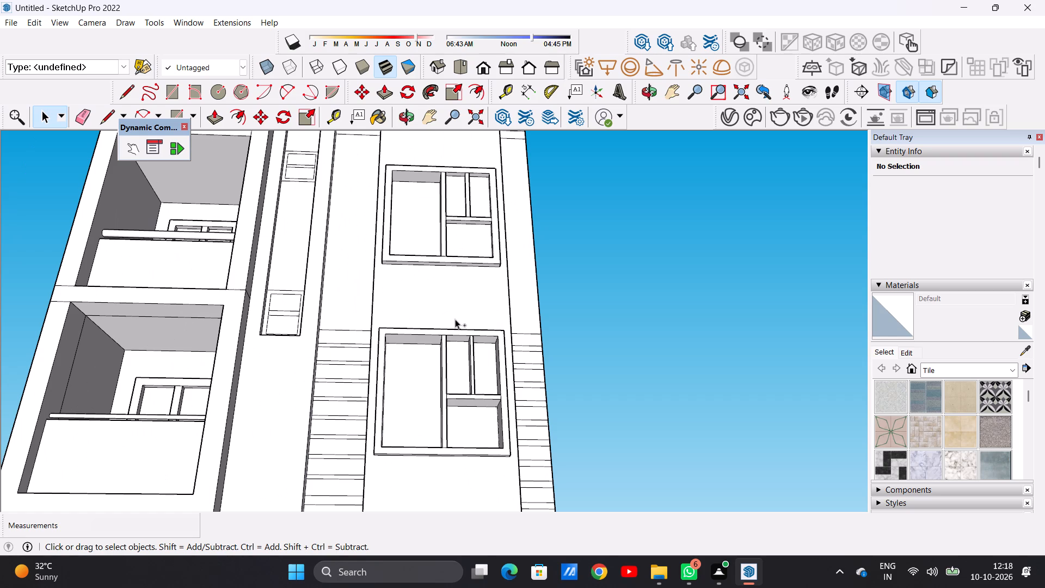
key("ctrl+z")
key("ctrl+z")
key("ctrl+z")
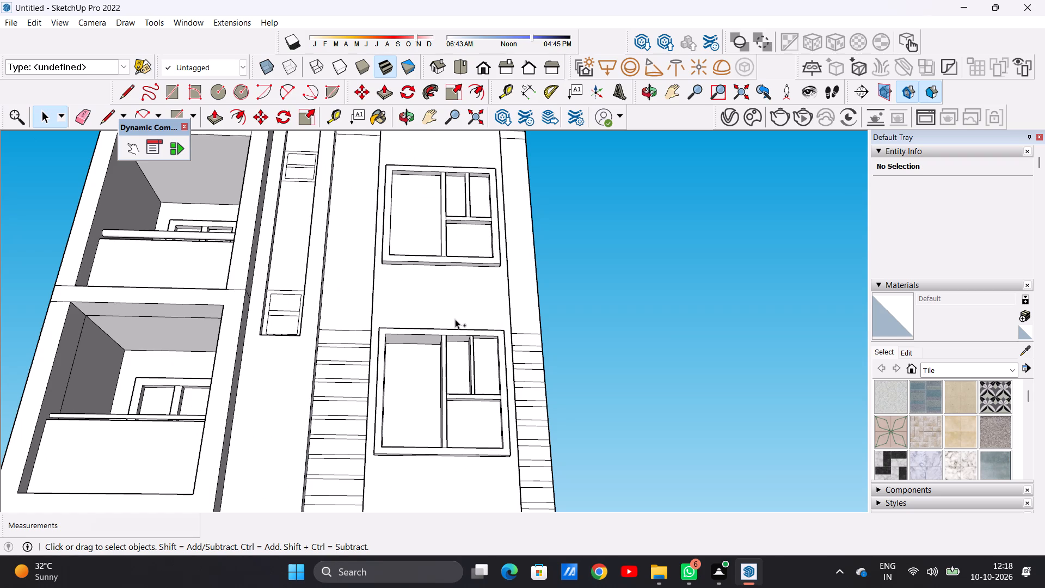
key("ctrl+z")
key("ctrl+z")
Copy the lowest band face on the strip left of the lowest large window straight down about 3' 3 13/16".
scroll(452, 322, "down", 11)
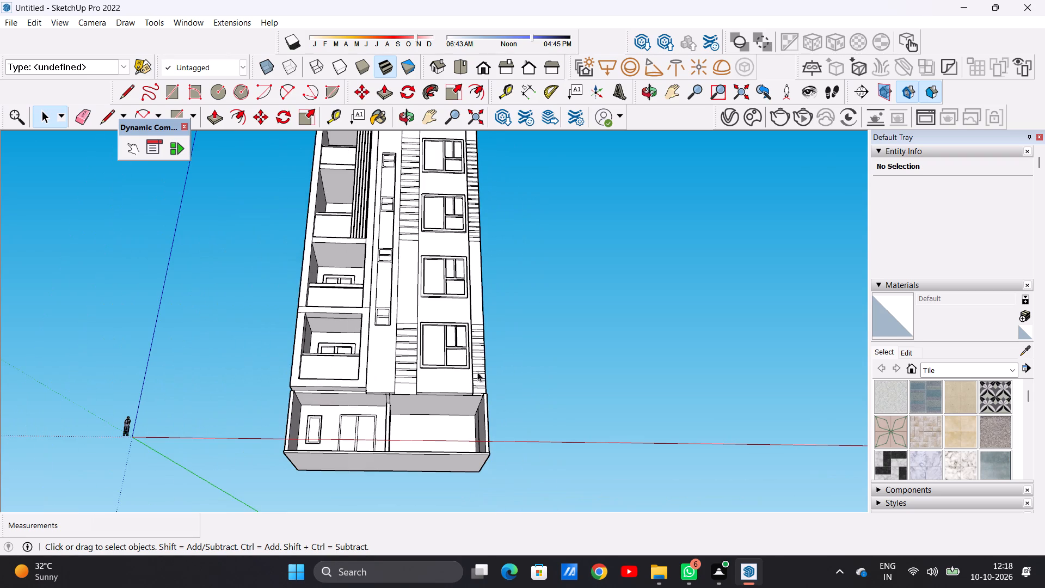
middle_click_drag(454, 327, 448, 446)
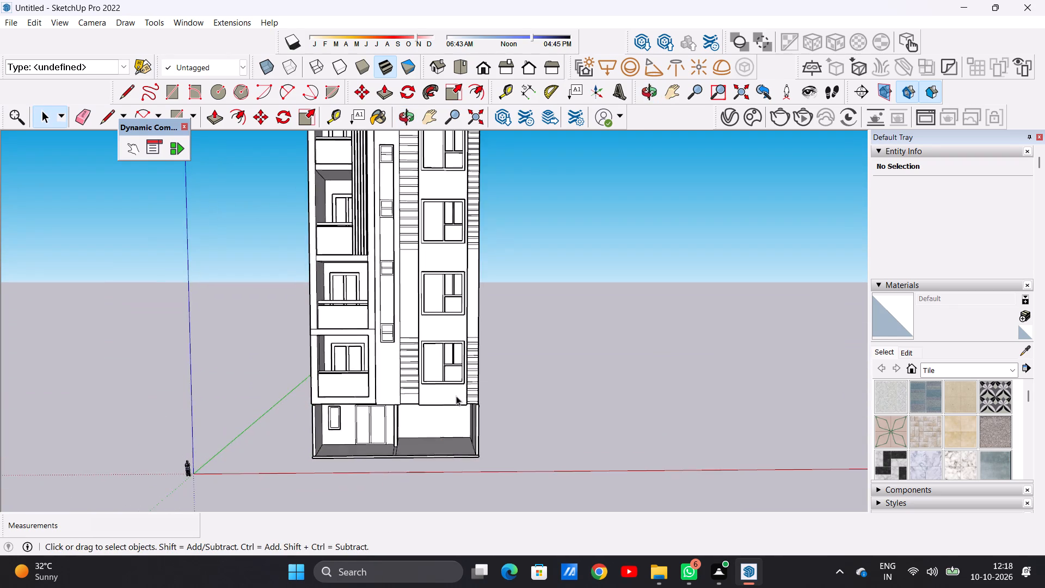
scroll(453, 354, "up", 14)
scroll(435, 364, "down", 10)
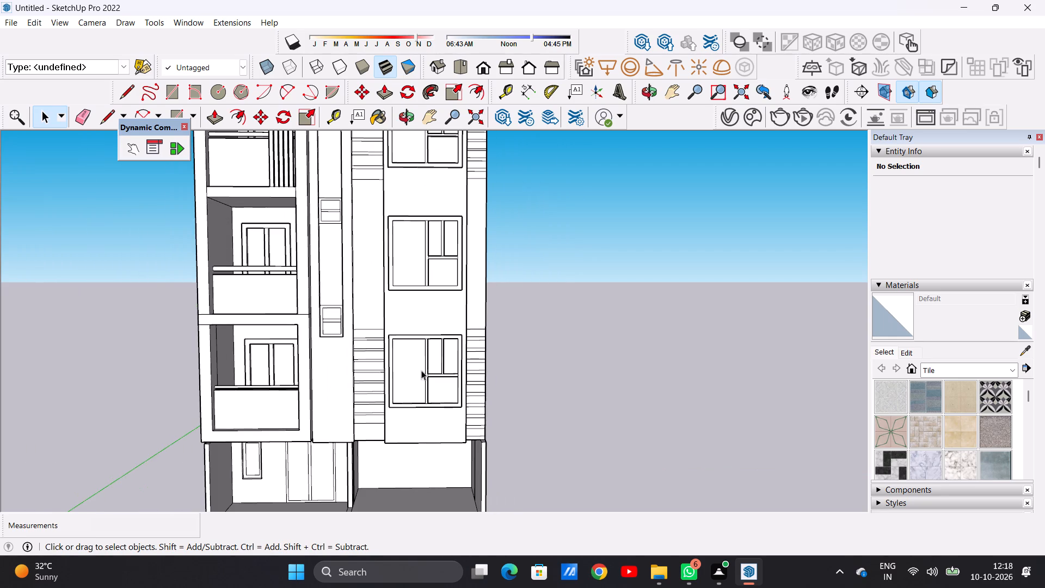
scroll(380, 444, "up", 13)
double_click(396, 375)
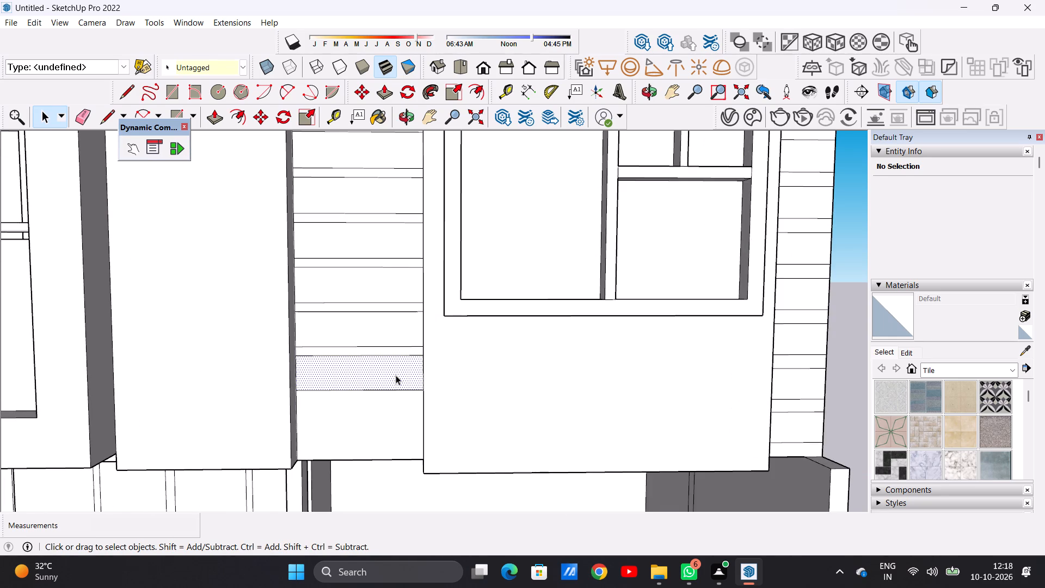
key("m")
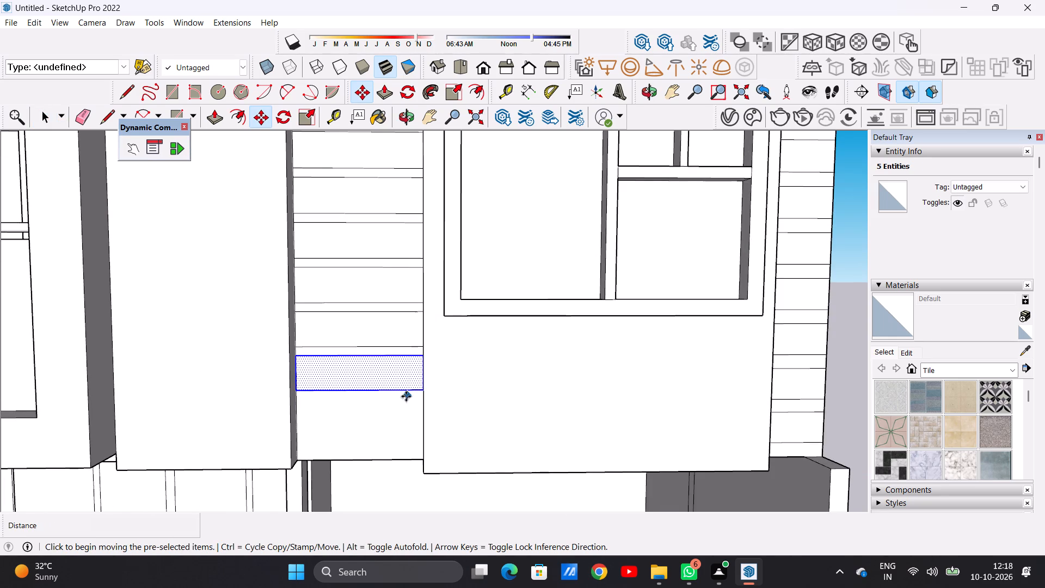
middle_click_drag(402, 407, 450, 423)
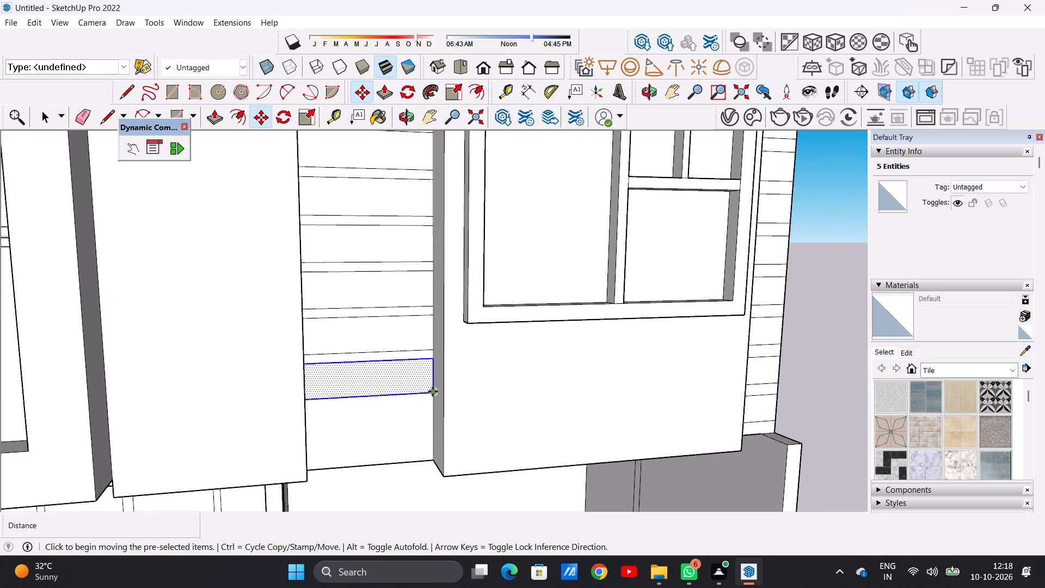
left_click(433, 391)
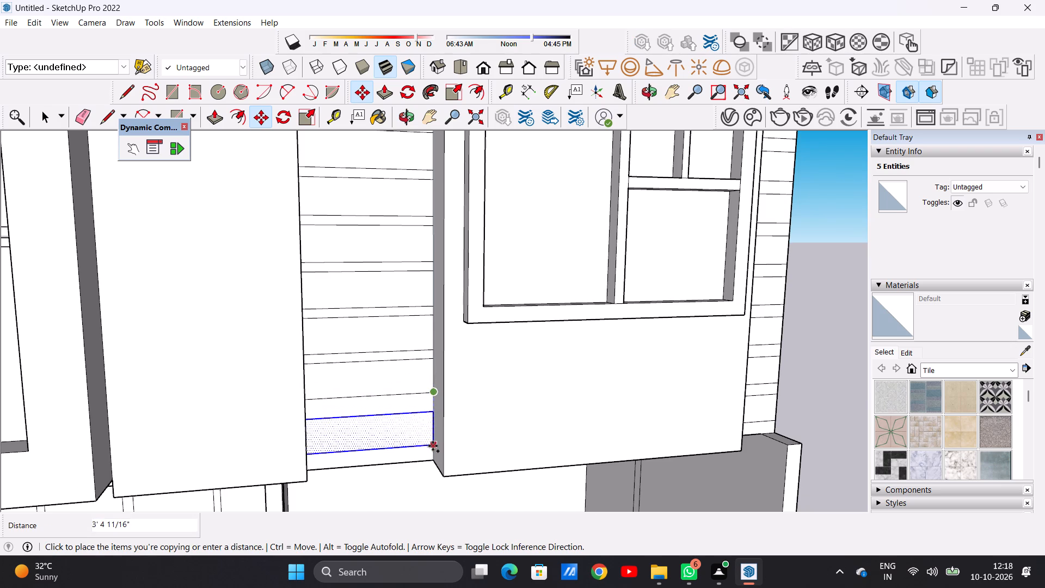
left_click(433, 444)
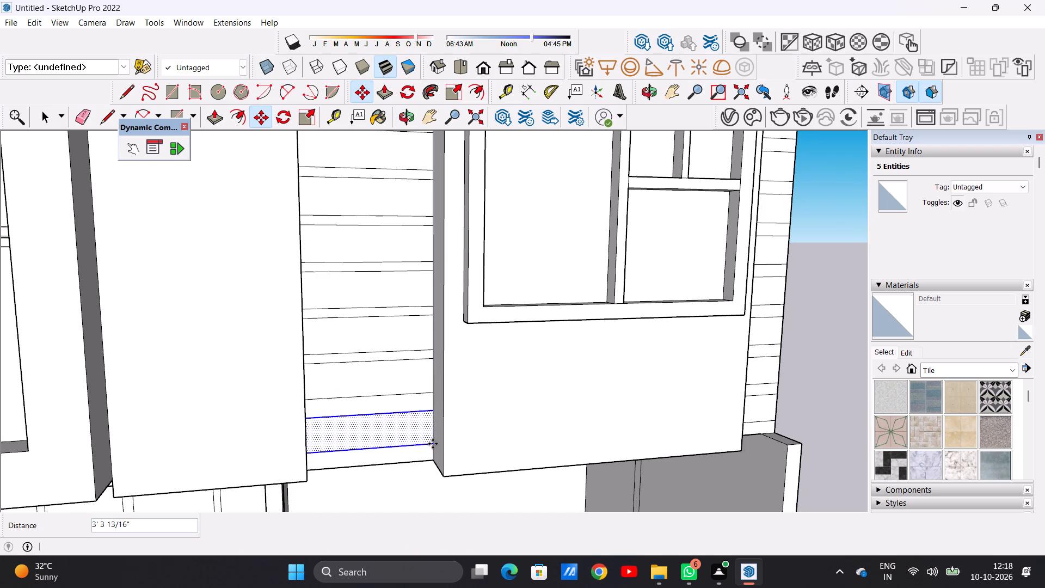
Pull the outer frame of the lowest large window outward about 1' 5 1/4".
key("space")
scroll(340, 350, "down", 5)
scroll(340, 349, "up", 1)
scroll(340, 347, "down", 2)
left_click(740, 315)
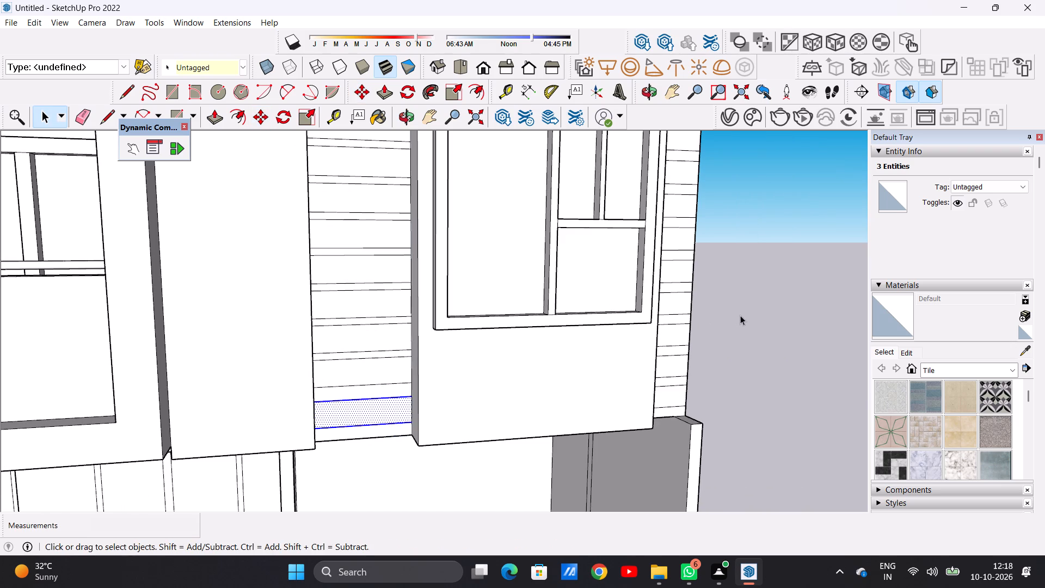
scroll(205, 311, "down", 7)
middle_click_drag(366, 314, 315, 376)
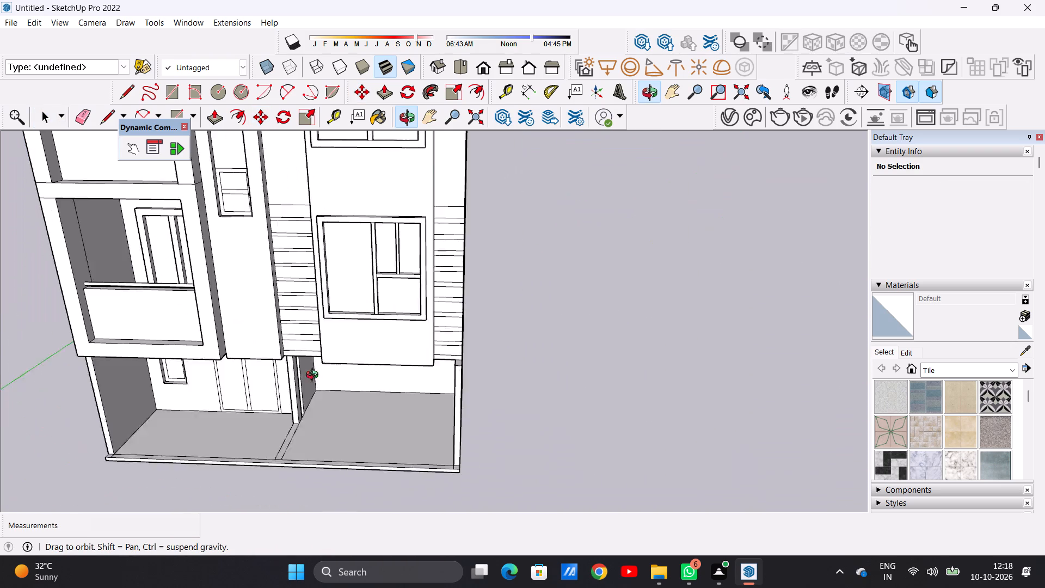
middle_click_drag(315, 376, 326, 378)
scroll(326, 378, "down", 4)
middle_click_drag(397, 307, 360, 277)
scroll(370, 283, "up", 7)
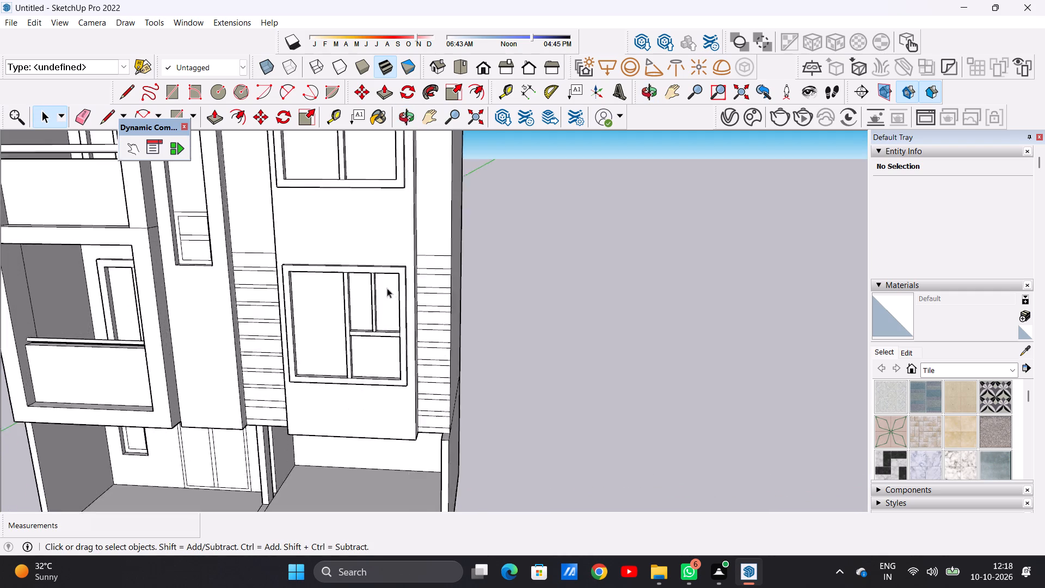
scroll(387, 288, "up", 3)
key("p")
middle_click_drag(407, 289, 303, 305)
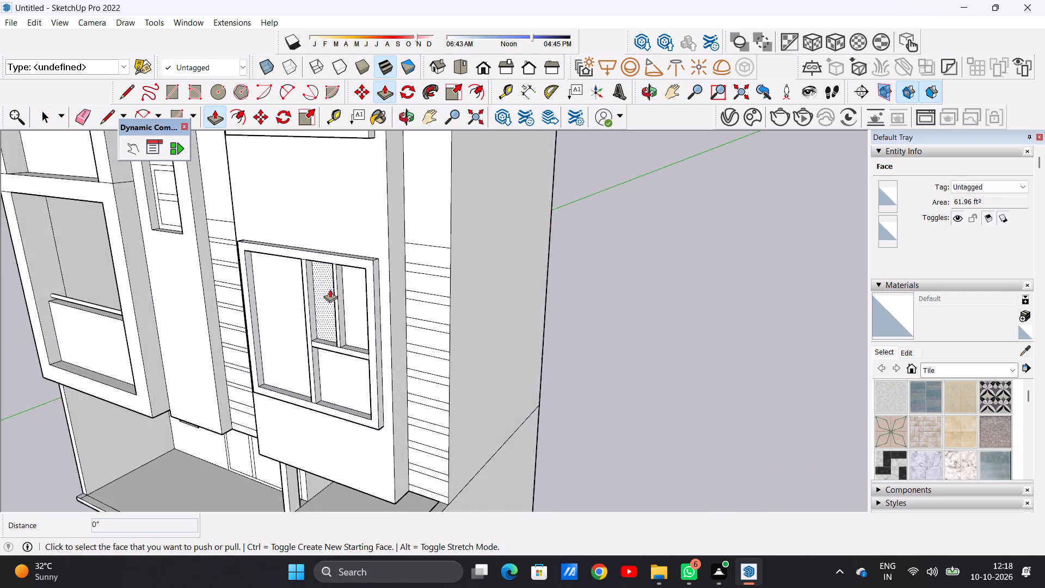
scroll(355, 271, "up", 5)
left_click(379, 254)
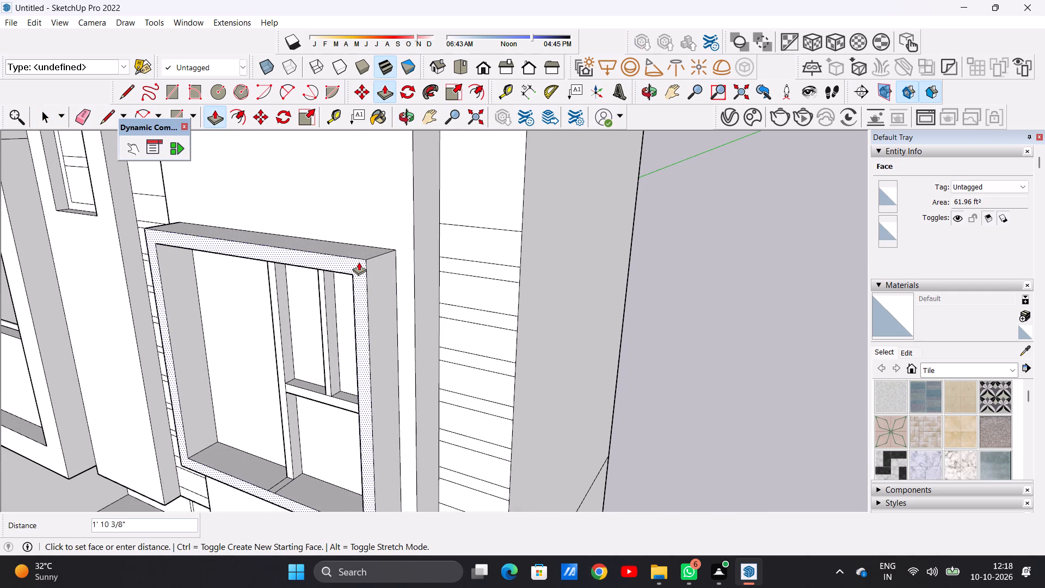
left_click(364, 260)
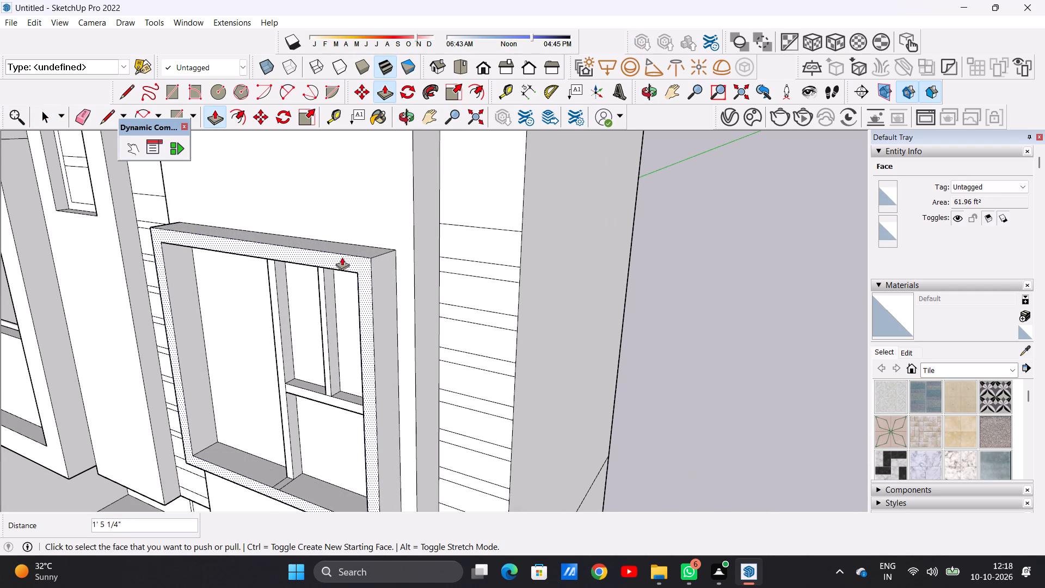
Pull the lowest large window's two vertical mullions and horizontal bar outward 1' 5 1/4", flush with its outer frame.
scroll(284, 281, "up", 6)
left_click(268, 271)
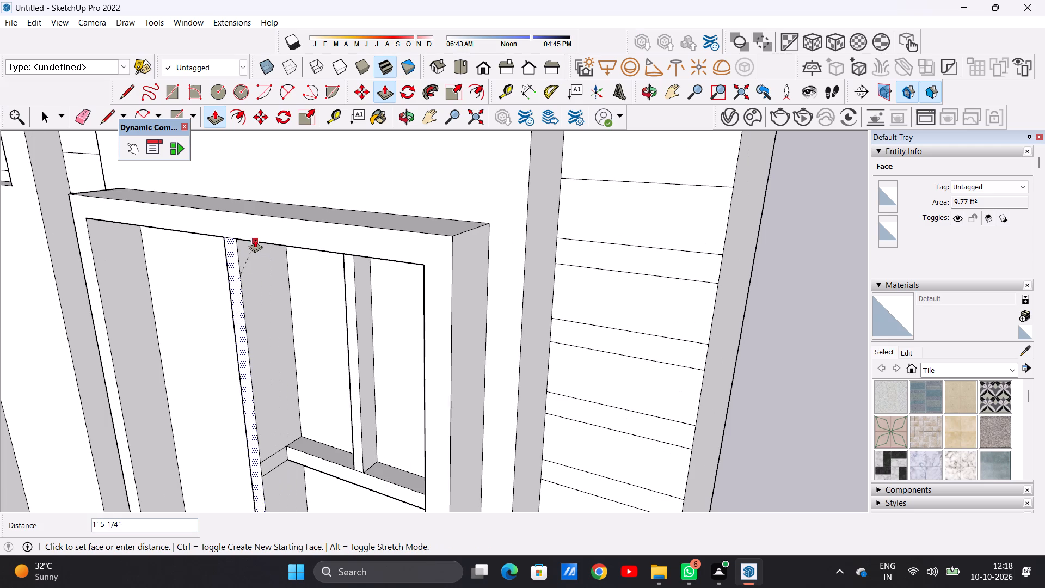
scroll(273, 243, "down", 4)
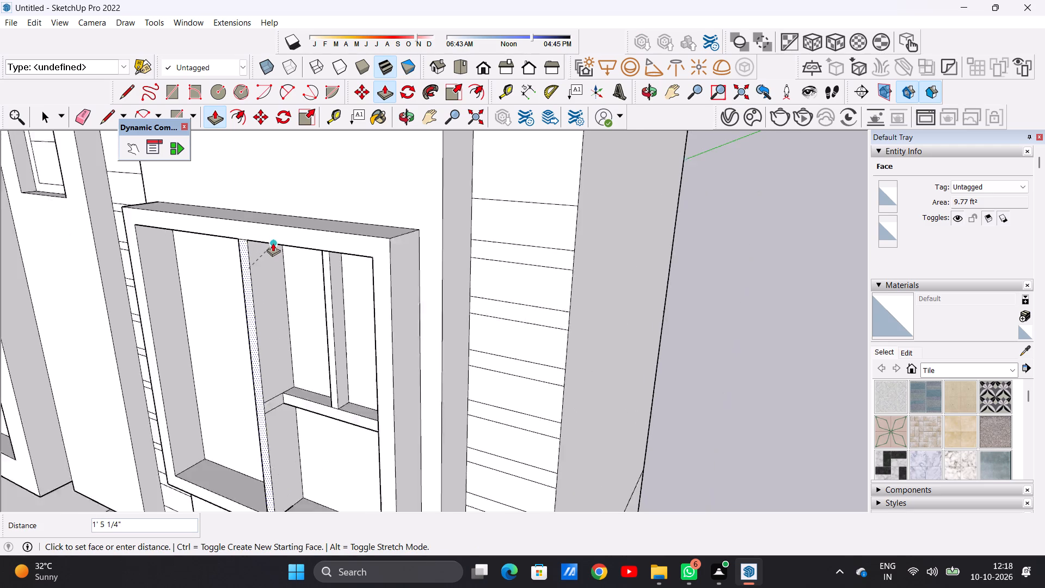
scroll(273, 243, "down", 3)
left_click(248, 238)
scroll(288, 252, "up", 3)
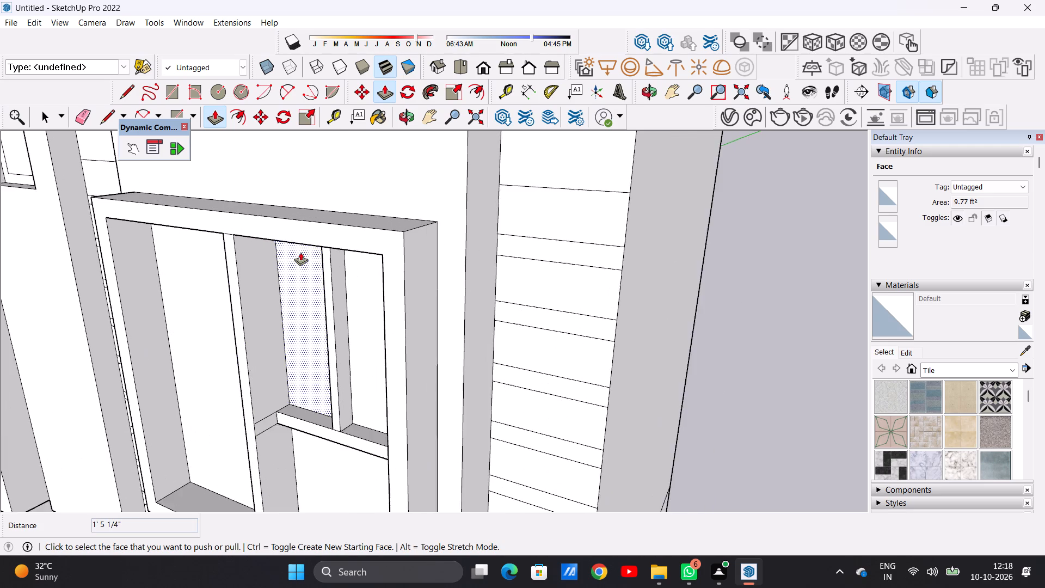
scroll(300, 252, "up", 3)
left_click(334, 261)
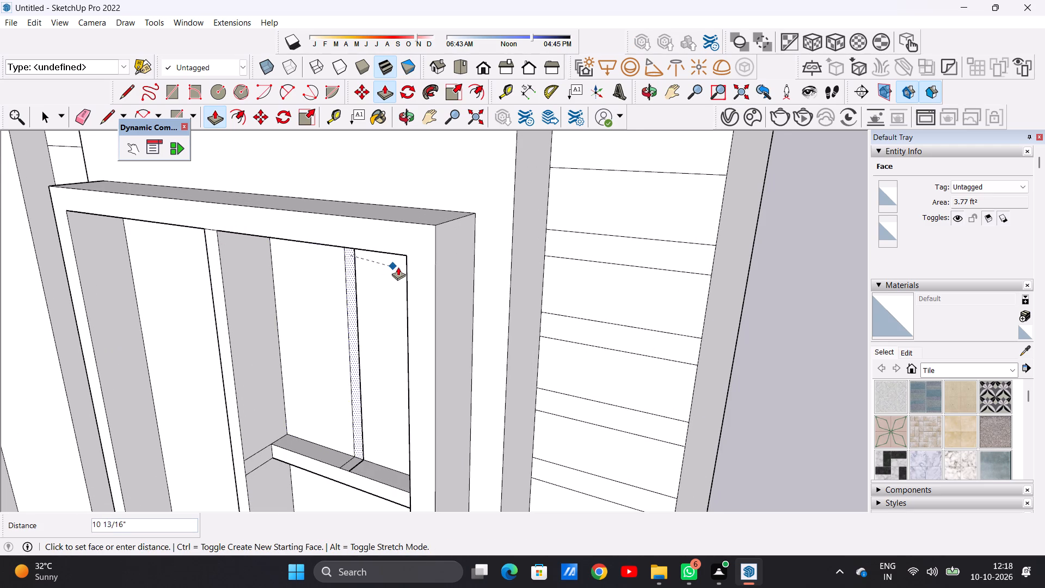
left_click(402, 256)
scroll(401, 248, "down", 5)
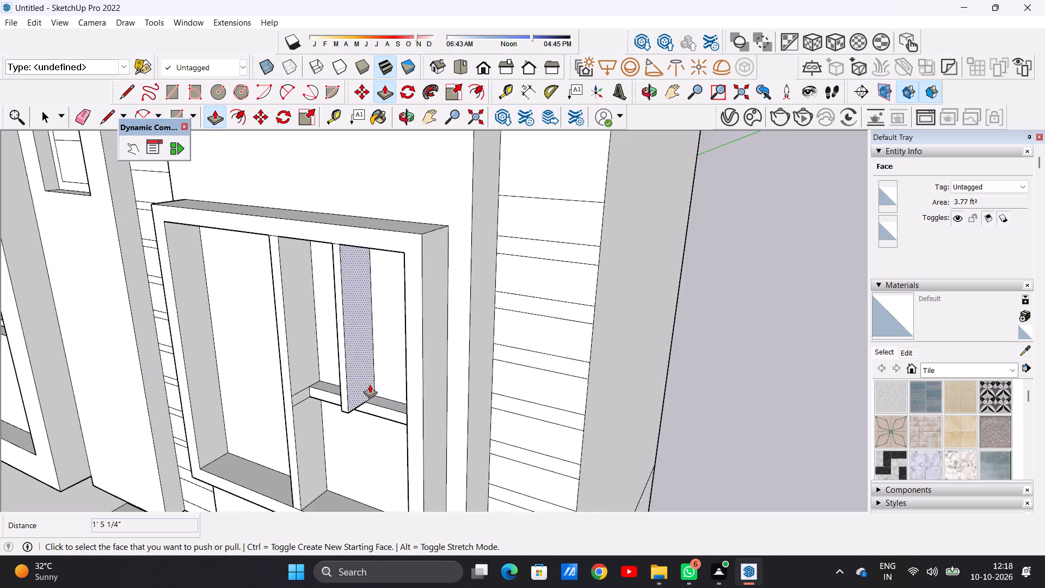
scroll(384, 409, "up", 4)
left_click(399, 413)
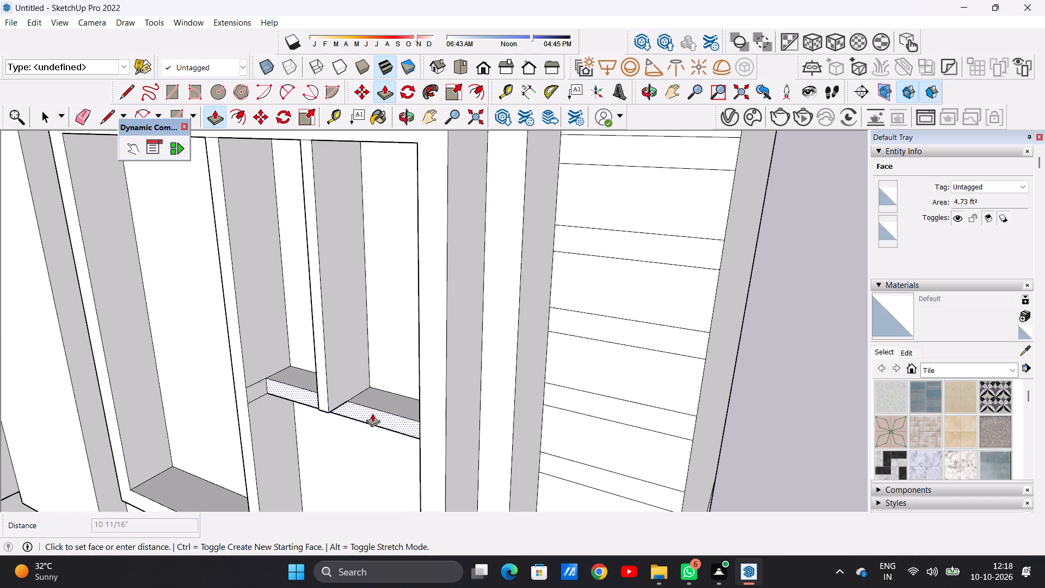
left_click(420, 439)
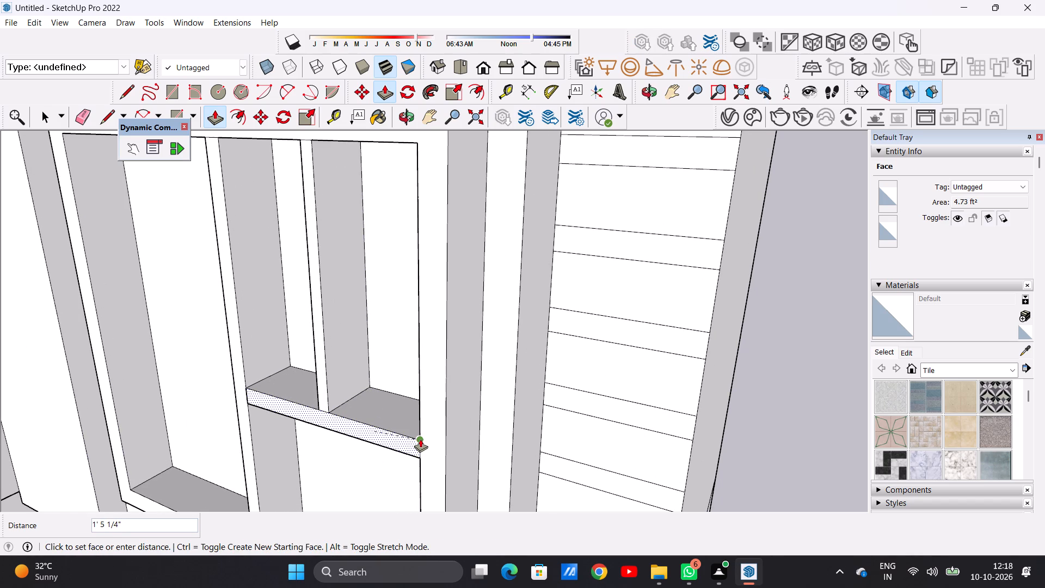
scroll(427, 432, "down", 10)
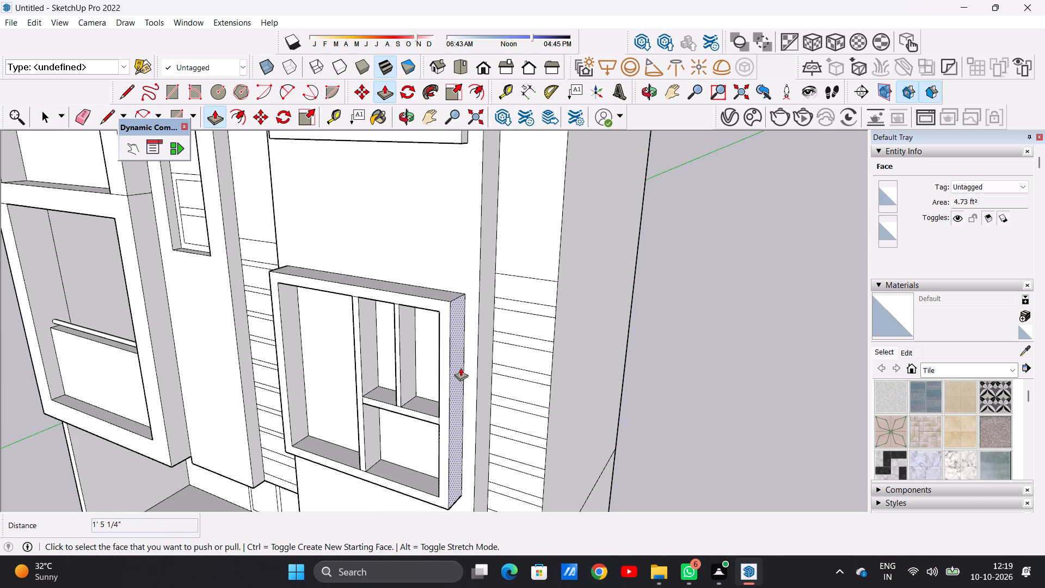
key("space")
Examine the depth of the lowest large window's frame against the windows above, from below and from the front.
scroll(434, 384, "down", 11)
middle_click_drag(420, 394, 494, 270)
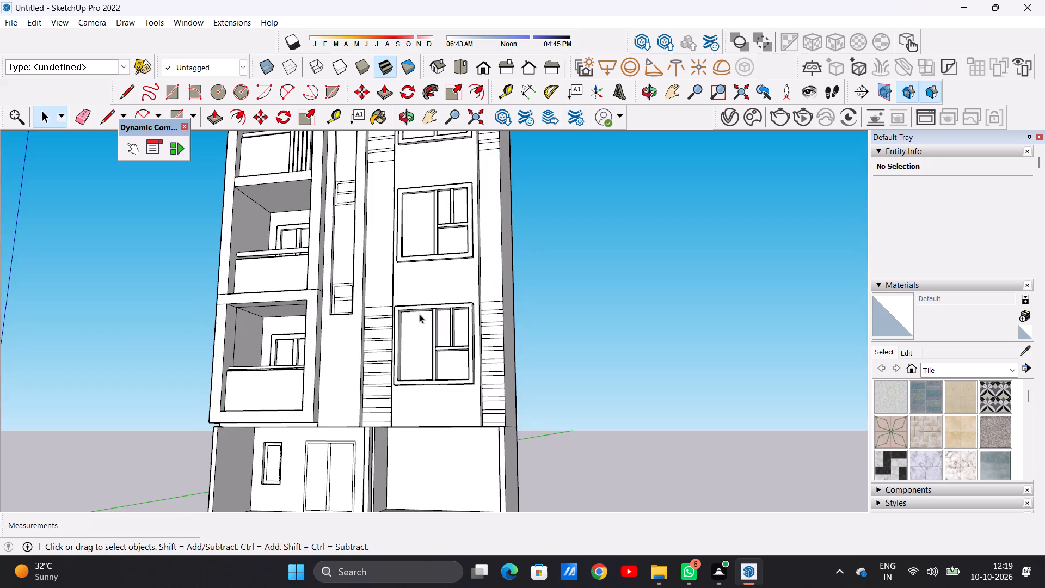
middle_click_drag(419, 314, 439, 235)
scroll(442, 259, "up", 14)
middle_click_drag(431, 324, 474, 326)
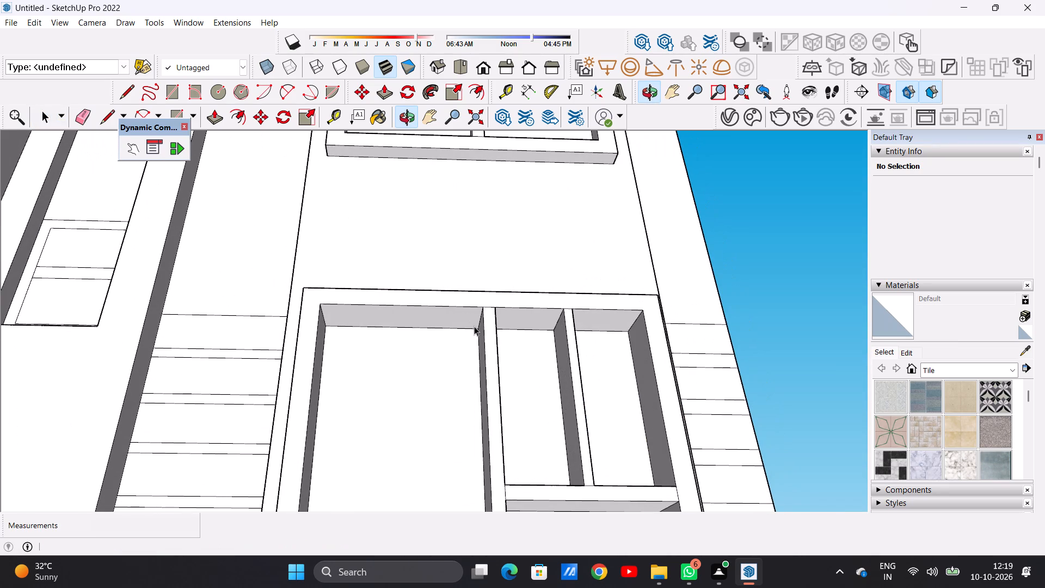
scroll(470, 330, "down", 10)
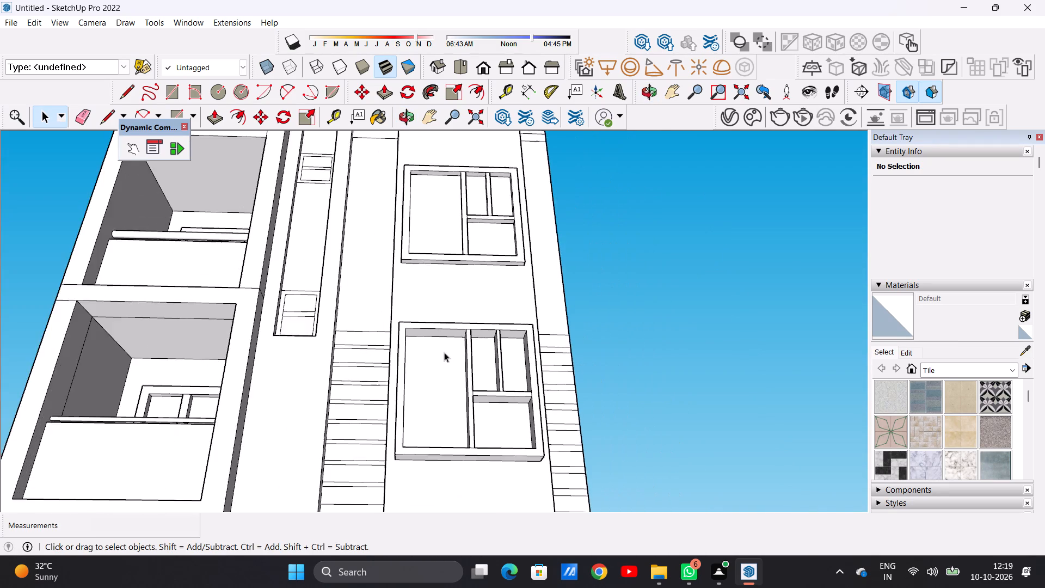
scroll(444, 352, "down", 10)
middle_click_drag(465, 338, 363, 482)
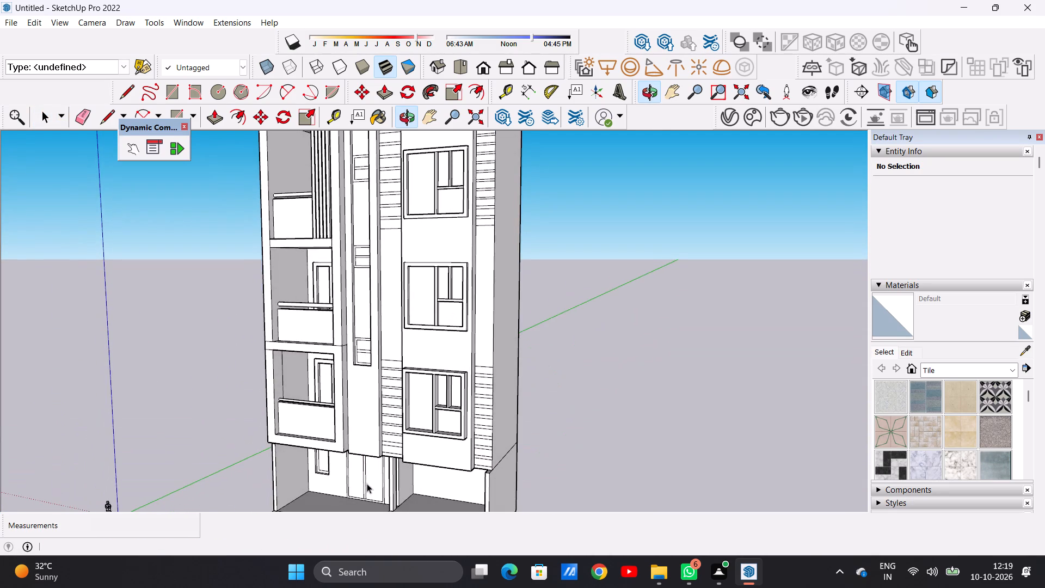
middle_click_drag(416, 486, 432, 479)
middle_click_drag(433, 411, 500, 333)
scroll(499, 340, "up", 1)
scroll(440, 364, "up", 7)
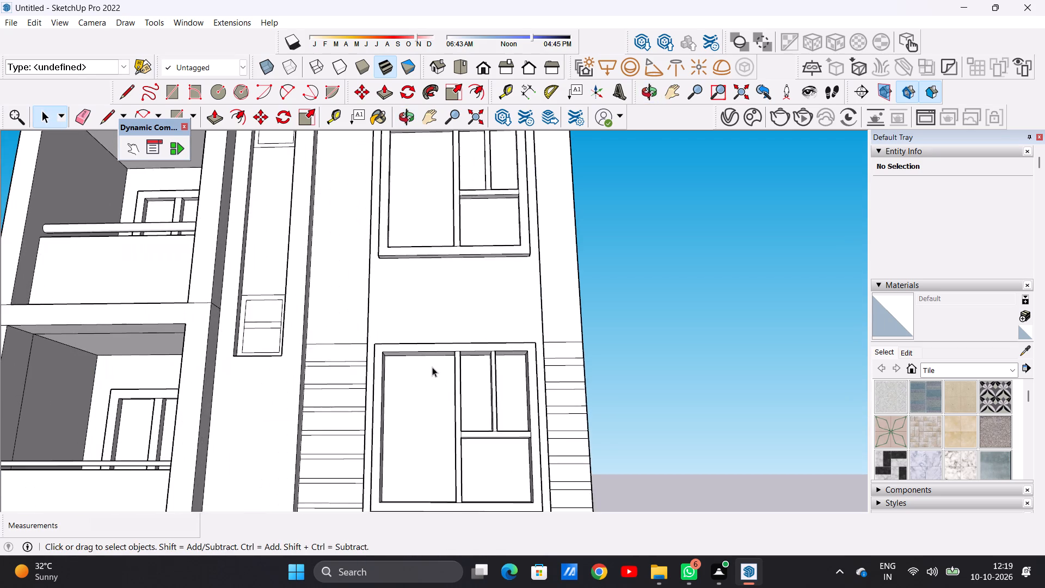
middle_click_drag(432, 367, 430, 280)
scroll(428, 330, "up", 7)
scroll(410, 401, "down", 14)
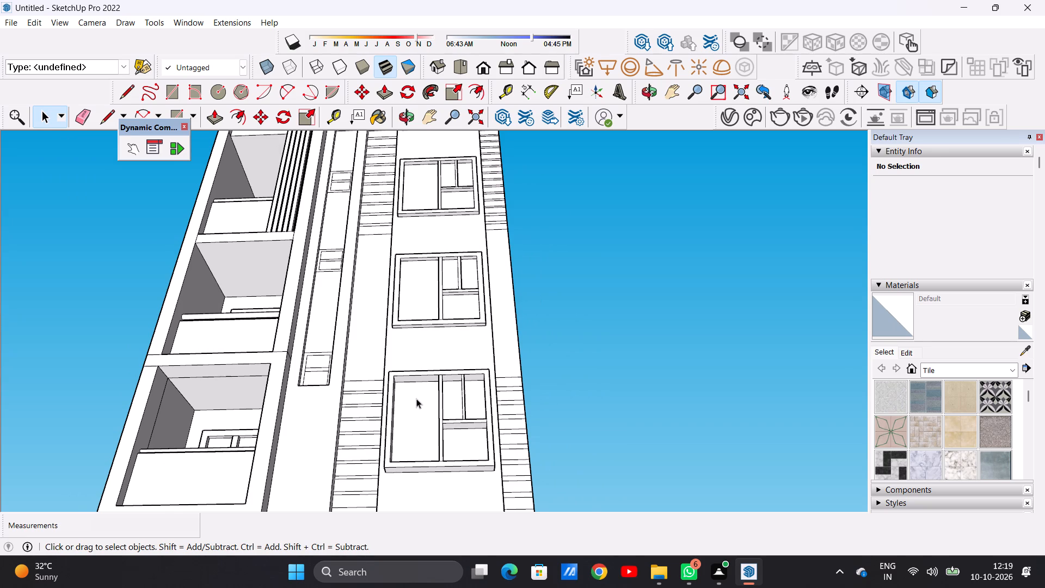
middle_click_drag(407, 389, 414, 372)
scroll(418, 372, "up", 9)
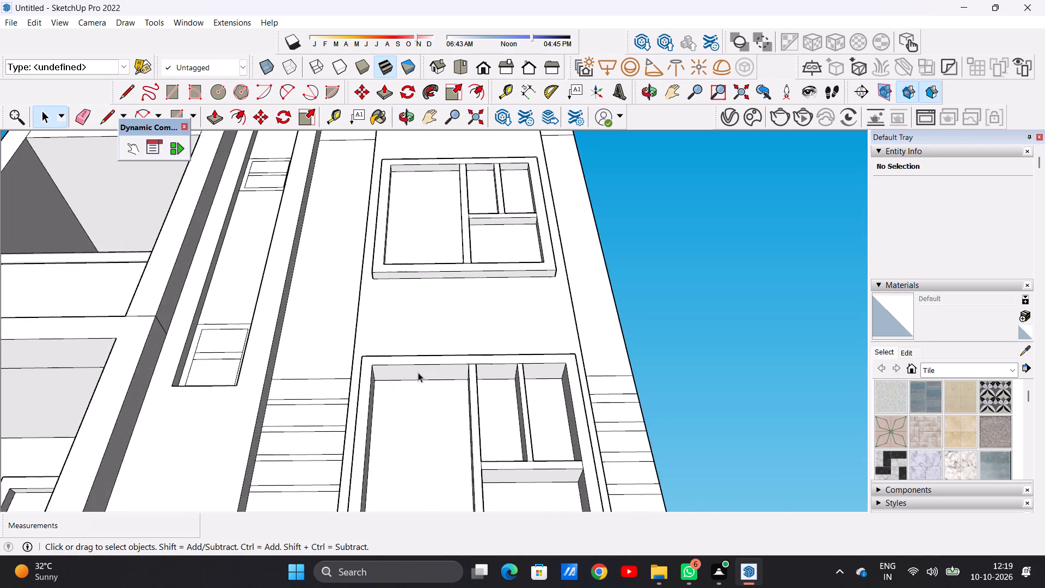
scroll(418, 372, "up", 3)
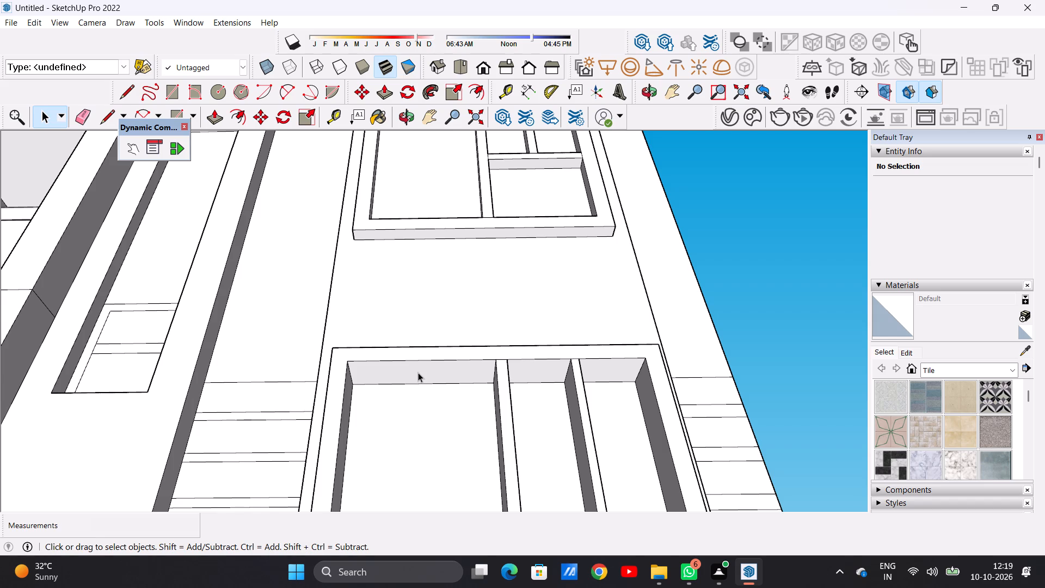
Draw a rectangle about 1' 7 1/2" by 1' 5 3/8" on the underside of the lowest large window's frame, above the left pane.
key("r")
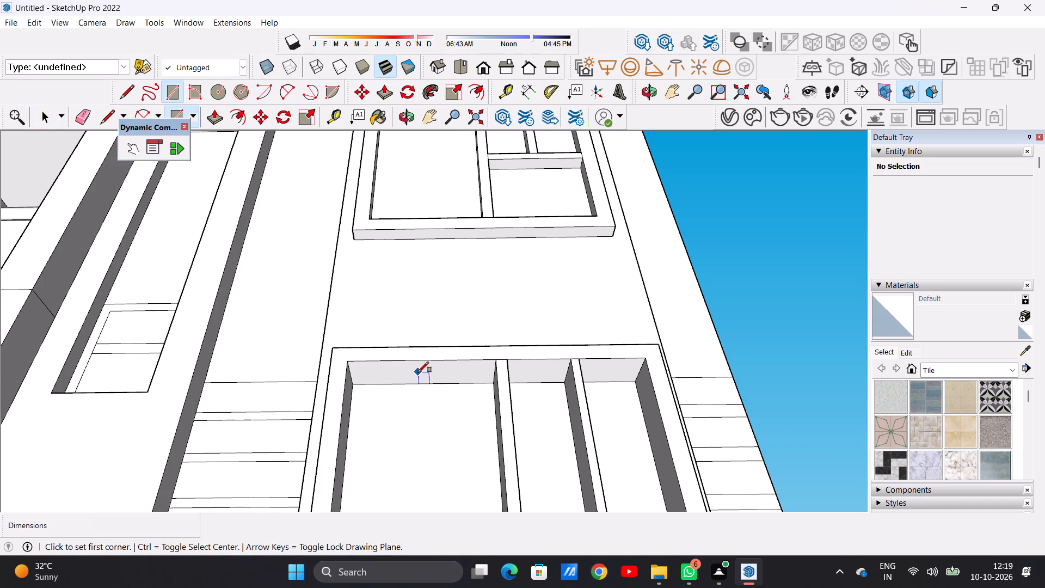
scroll(392, 403, "up", 7)
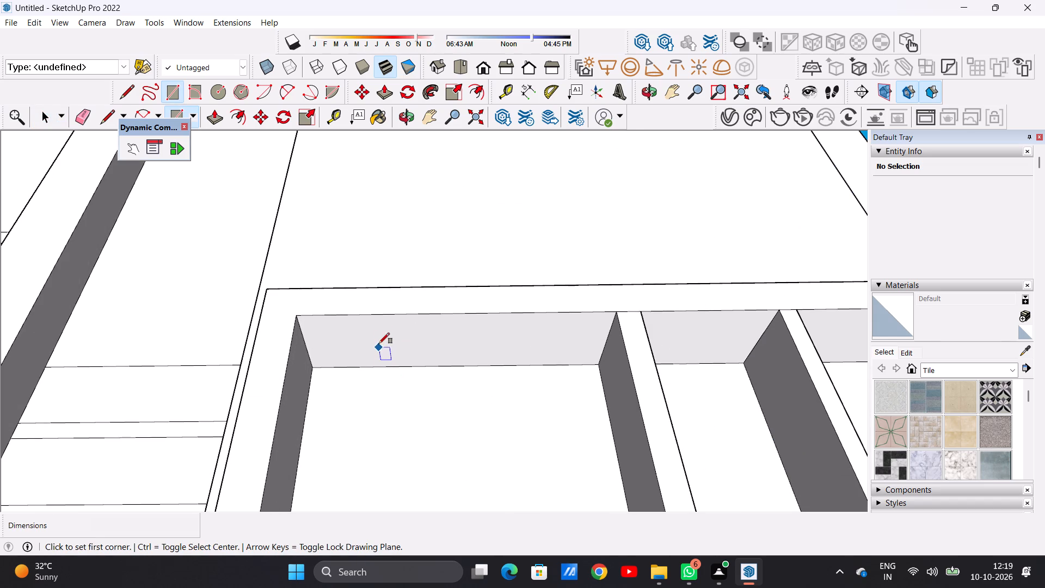
left_click(396, 327)
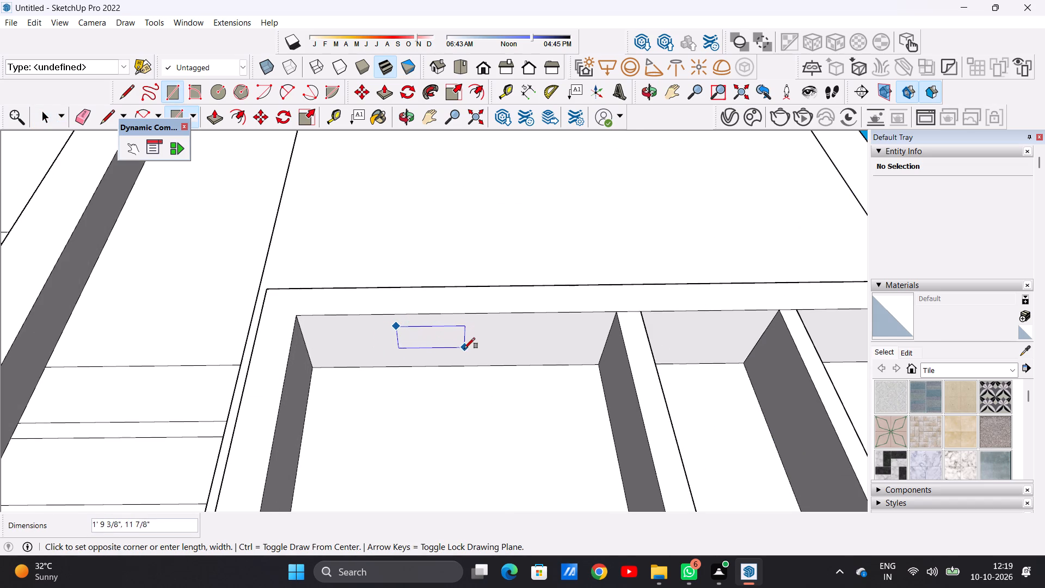
left_click(458, 358)
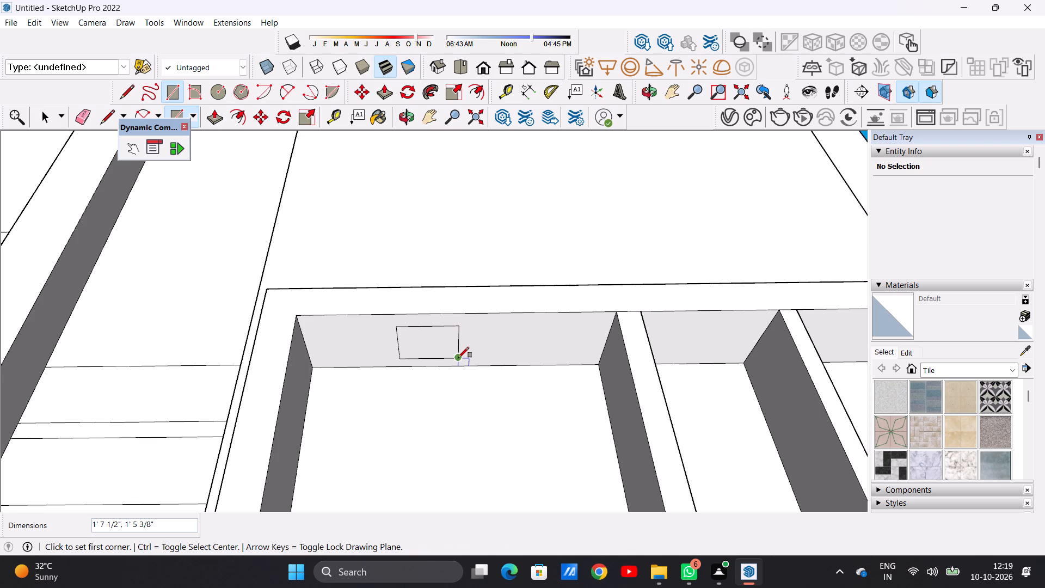
key("space")
Pull the outer frame of the second-lowest large window outward to align with the lowest large window's frame.
scroll(368, 395, "down", 16)
middle_click_drag(435, 361, 410, 475)
scroll(426, 357, "down", 6)
middle_click_drag(450, 347, 257, 421)
scroll(379, 313, "up", 12)
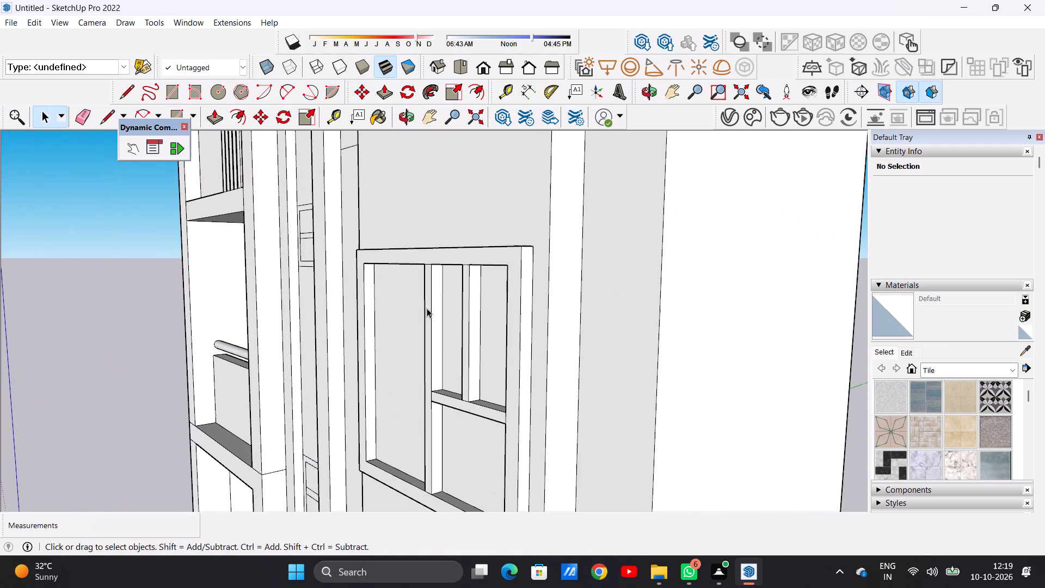
key("p")
scroll(489, 269, "up", 4)
left_click(519, 248)
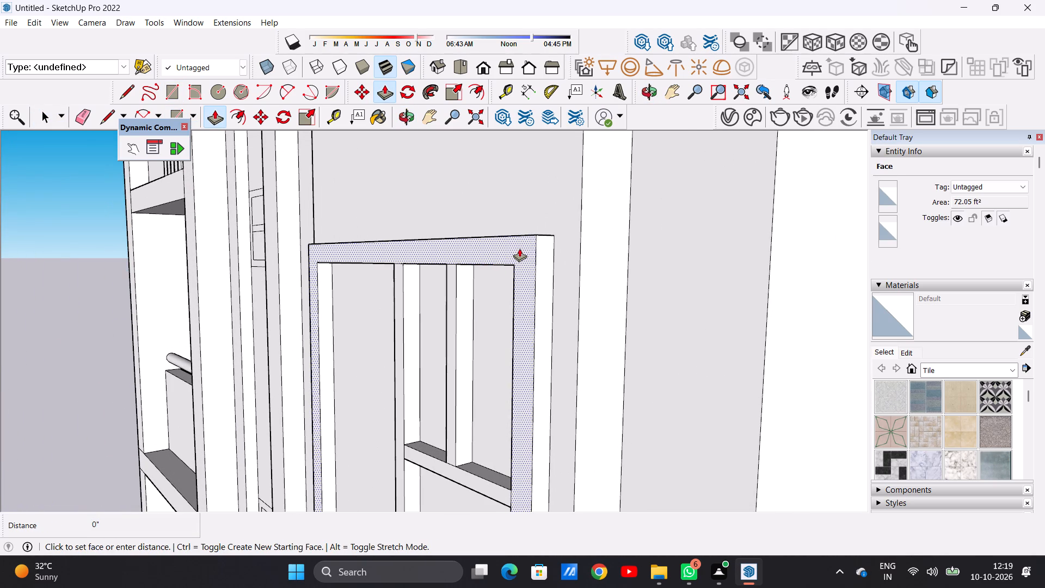
scroll(503, 250, "down", 13)
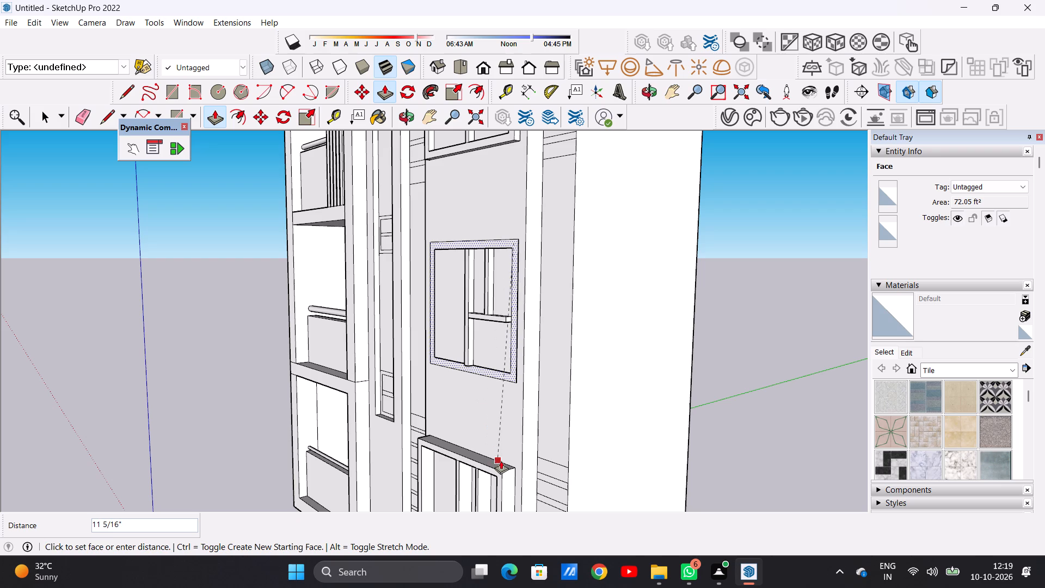
left_click(506, 474)
Pull the second-lowest large window's two vertical mullions and horizontal bar outward 1' 4 3/4", flush with its outer frame.
middle_click_drag(450, 415, 587, 439)
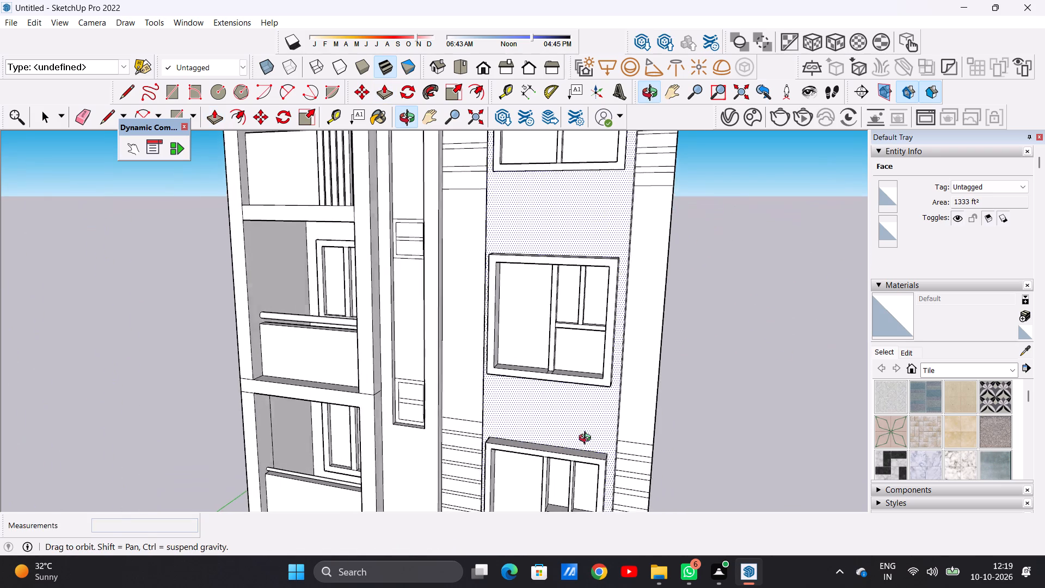
middle_click_drag(587, 439, 591, 439)
scroll(574, 279, "up", 6)
left_click(544, 258)
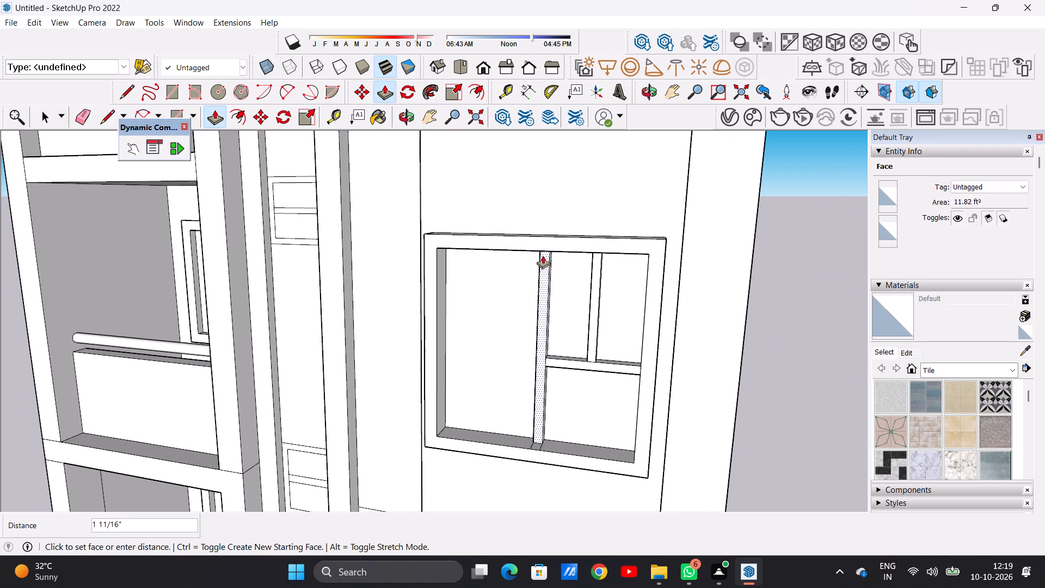
left_click(533, 249)
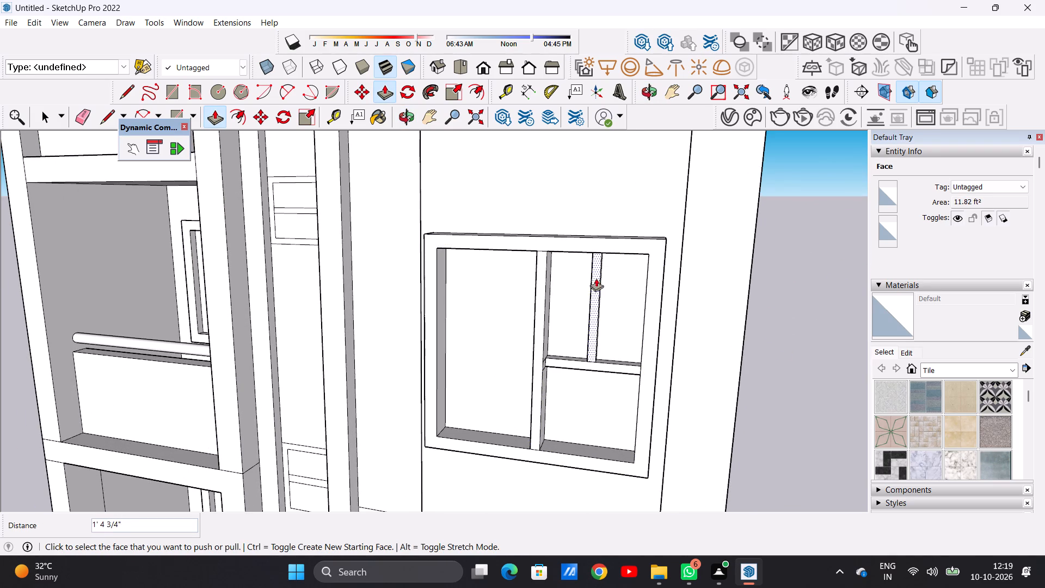
left_click(596, 275)
left_click(648, 256)
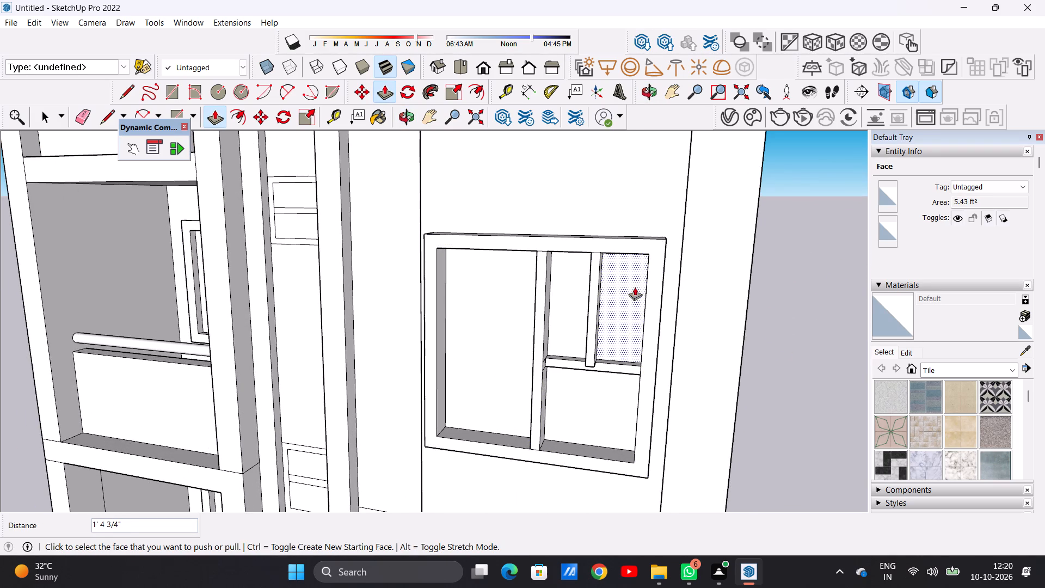
scroll(627, 365, "up", 6)
left_click(626, 365)
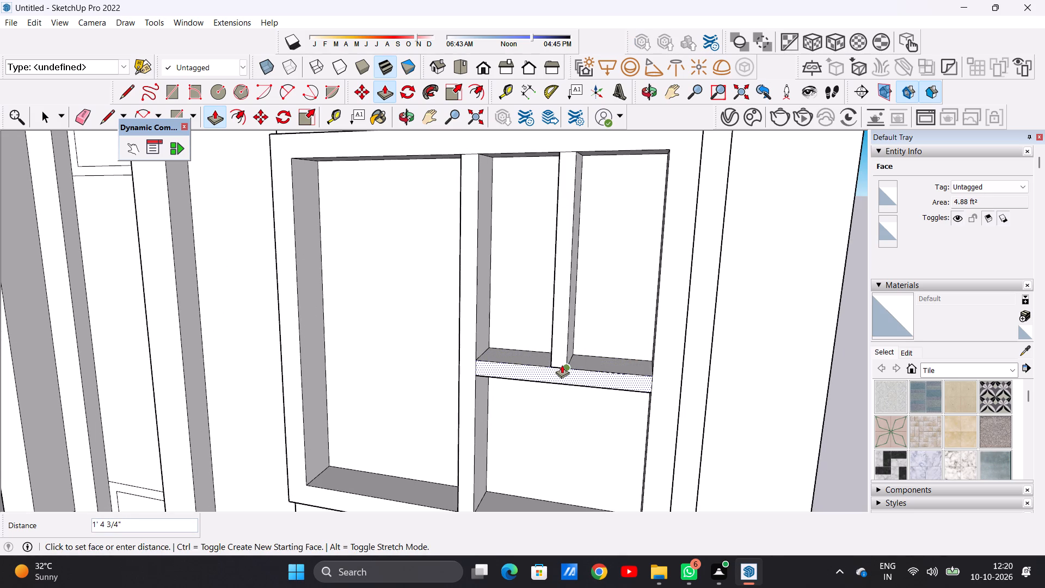
left_click(564, 365)
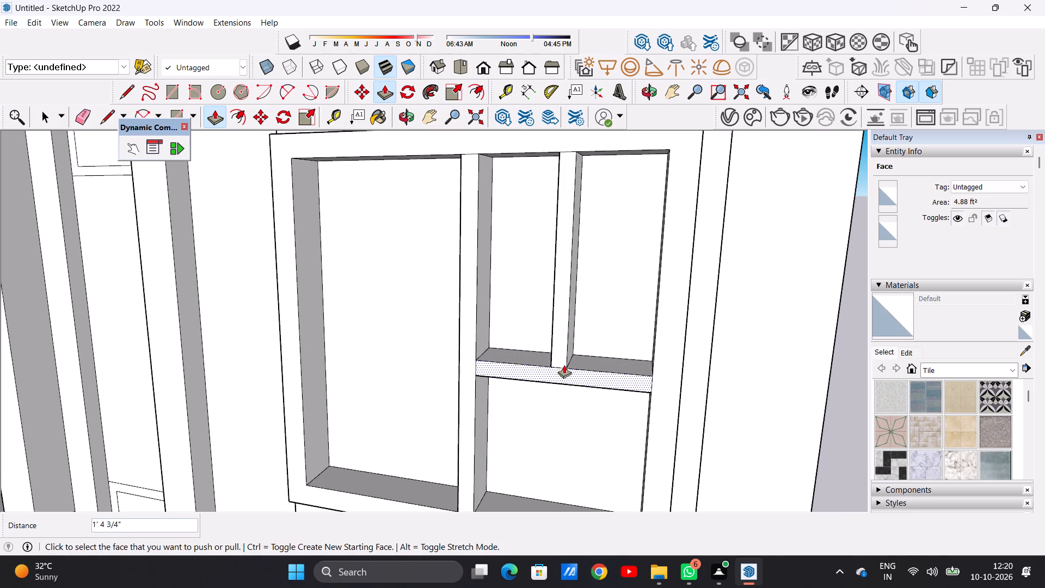
Pull the third-lowest large window's outer frame outward 1' 4 1/2", aligning it with the frame of the window below.
scroll(548, 363, "down", 19)
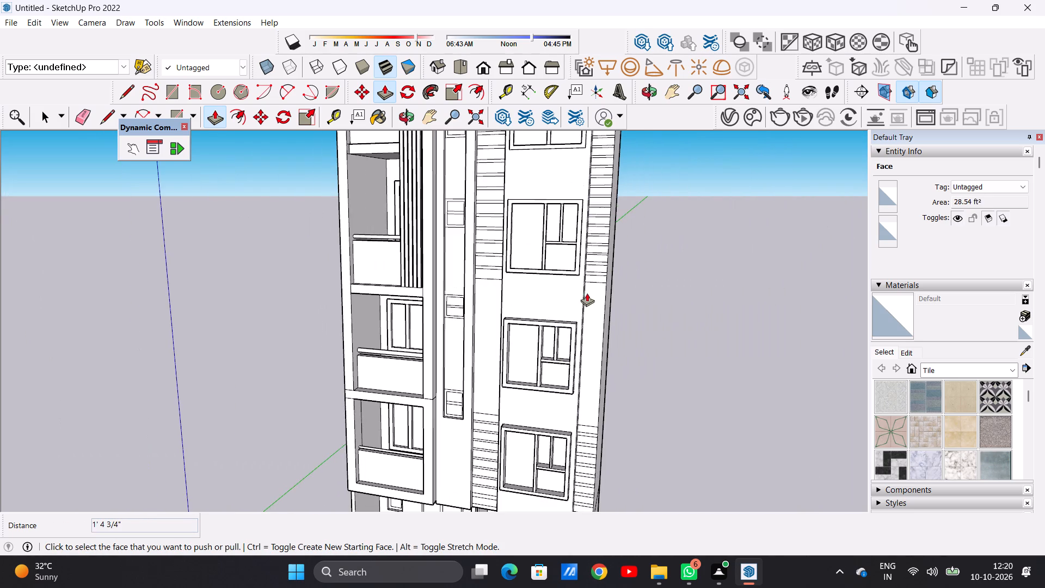
middle_click_drag(580, 295, 512, 331)
scroll(554, 246, "up", 5)
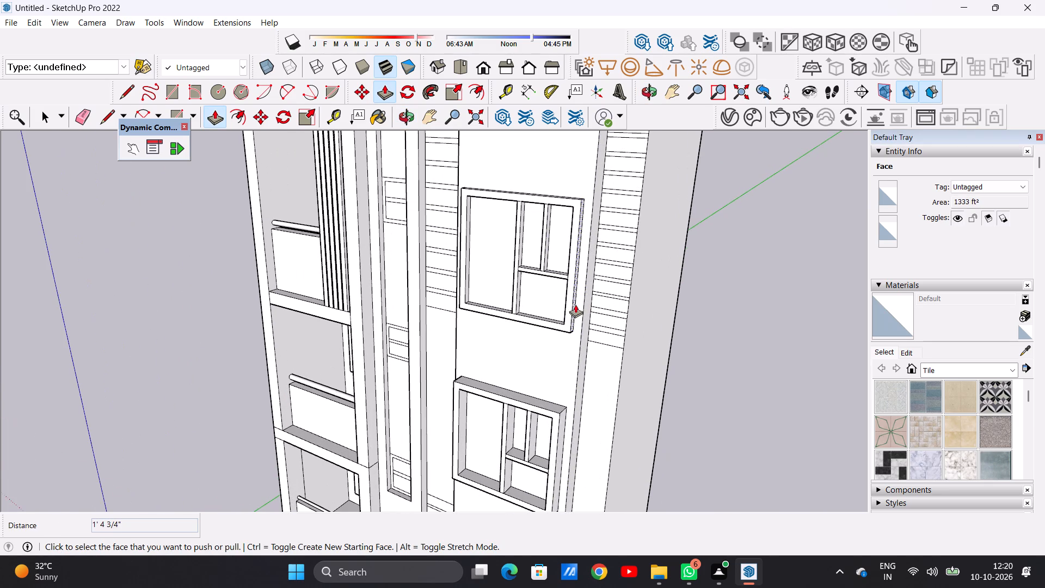
left_click(569, 308)
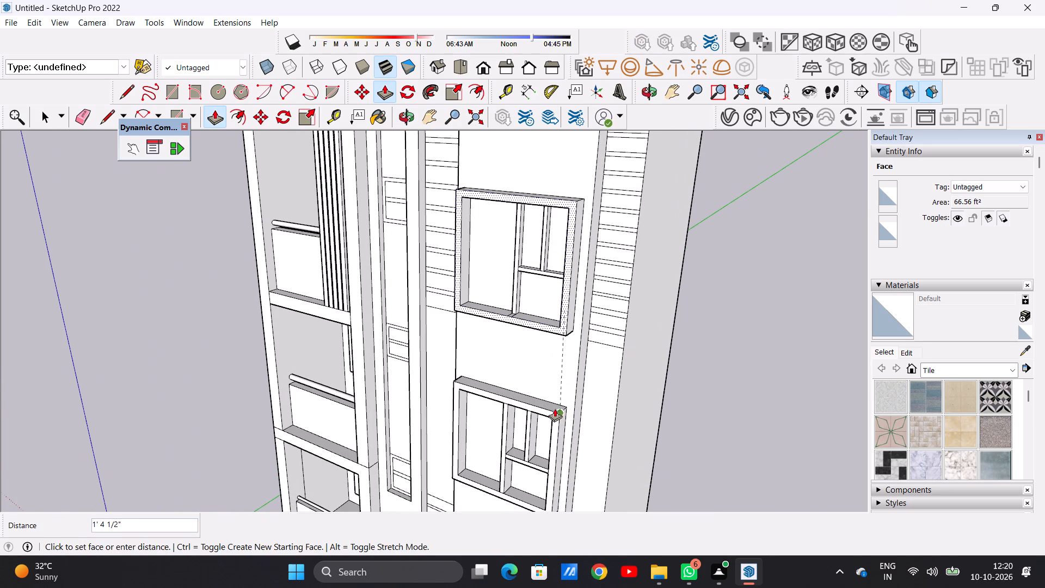
left_click(554, 413)
Pull the third-lowest large window's two vertical mullions and horizontal bar outward 1' 4 1/2", flush with its outer frame.
scroll(513, 213, "up", 3)
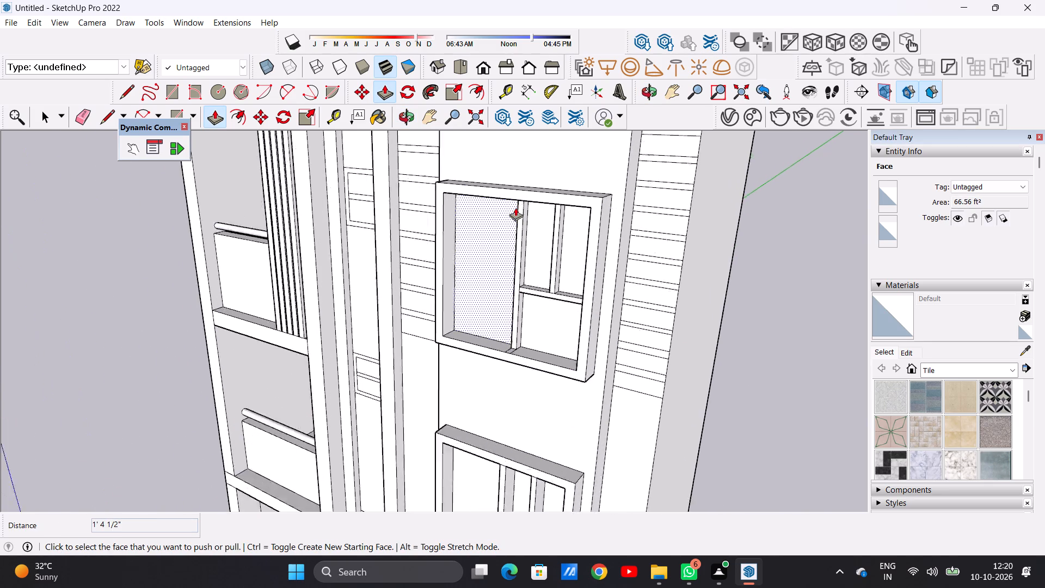
scroll(515, 207, "up", 7)
left_click(525, 211)
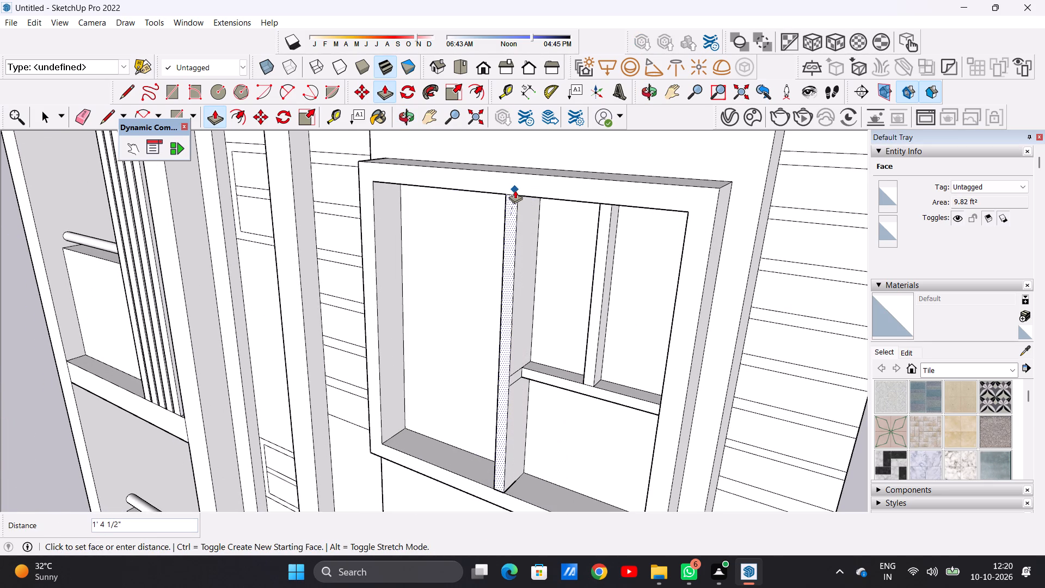
left_click(516, 195)
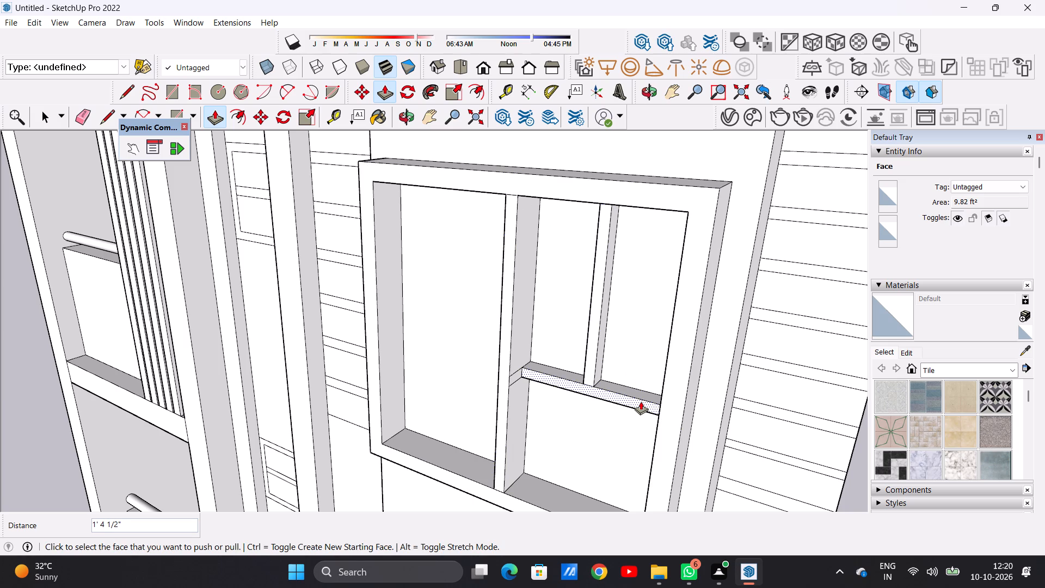
left_click(641, 401)
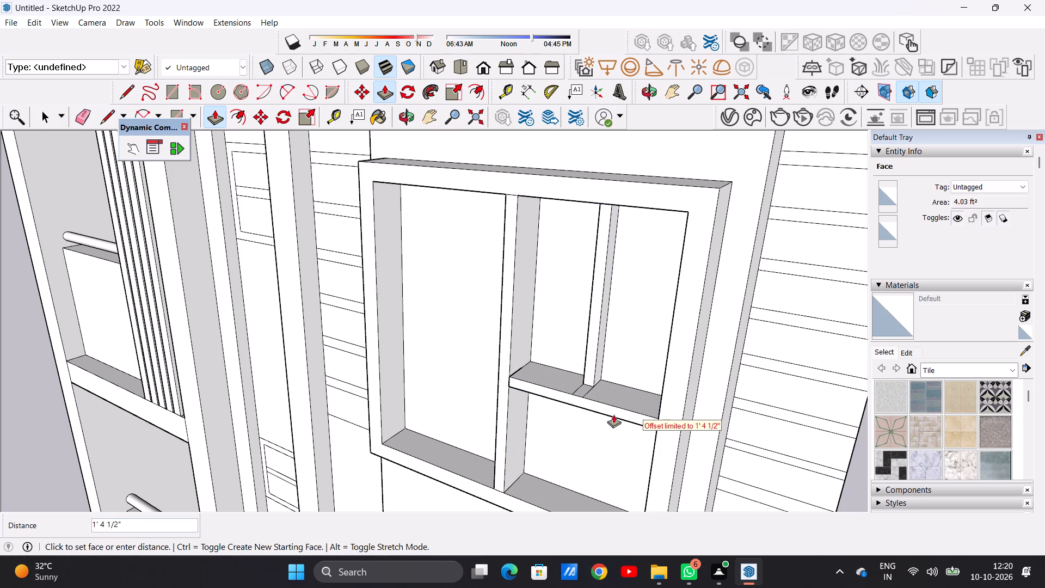
left_click(507, 381)
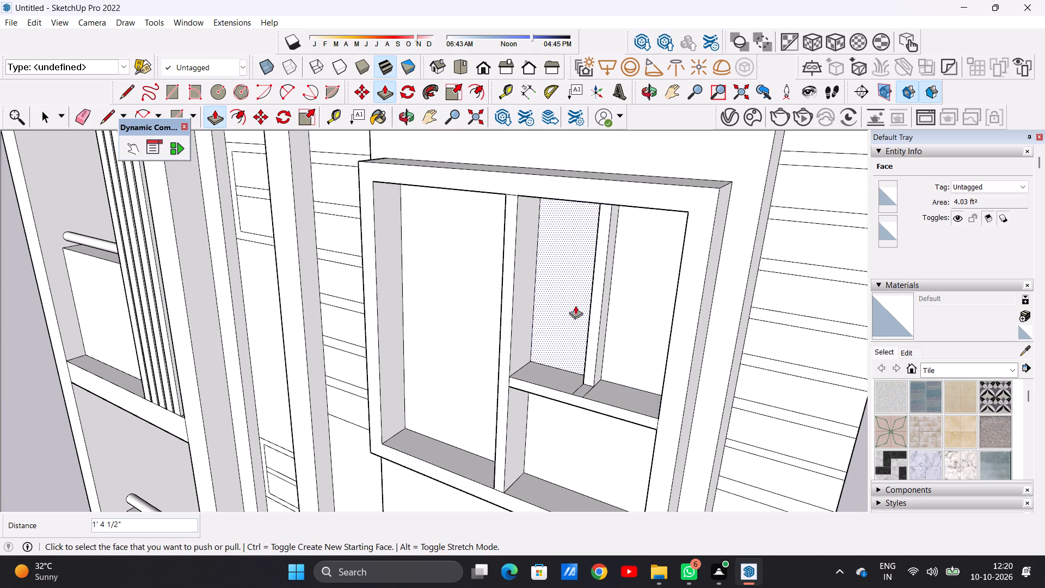
left_click(601, 248)
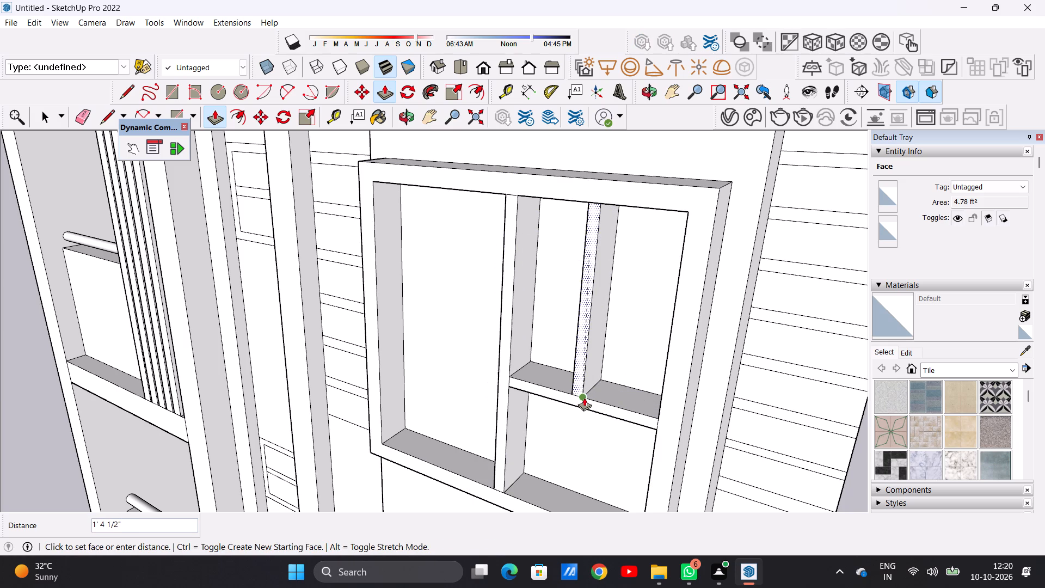
left_click(584, 397)
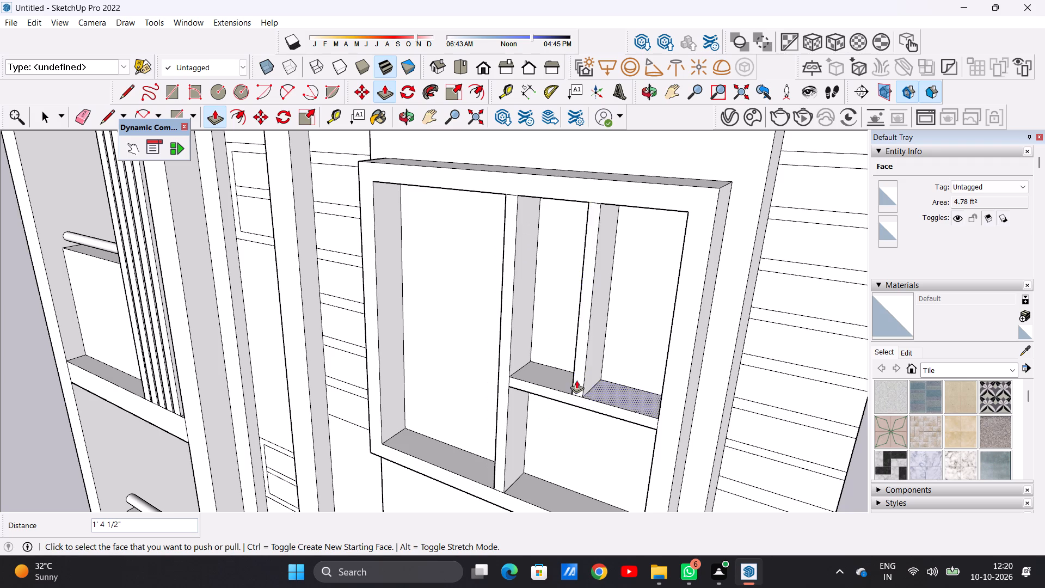
Pull the topmost large window's outer frame outward 1' 9", aligning it with the frame of the window below.
scroll(576, 380, "down", 20)
scroll(576, 380, "down", 6)
scroll(597, 301, "up", 8)
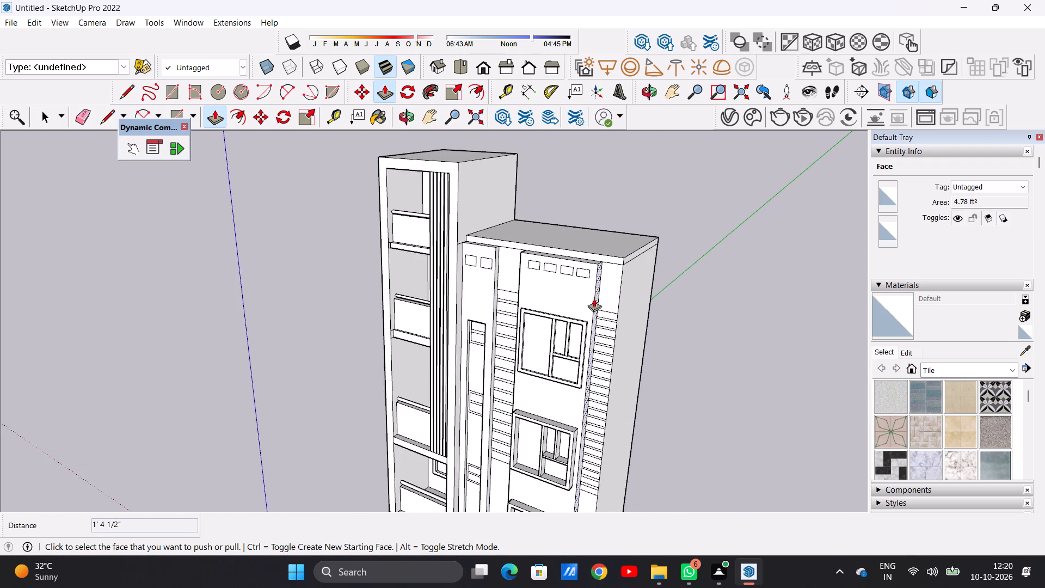
scroll(580, 334, "up", 12)
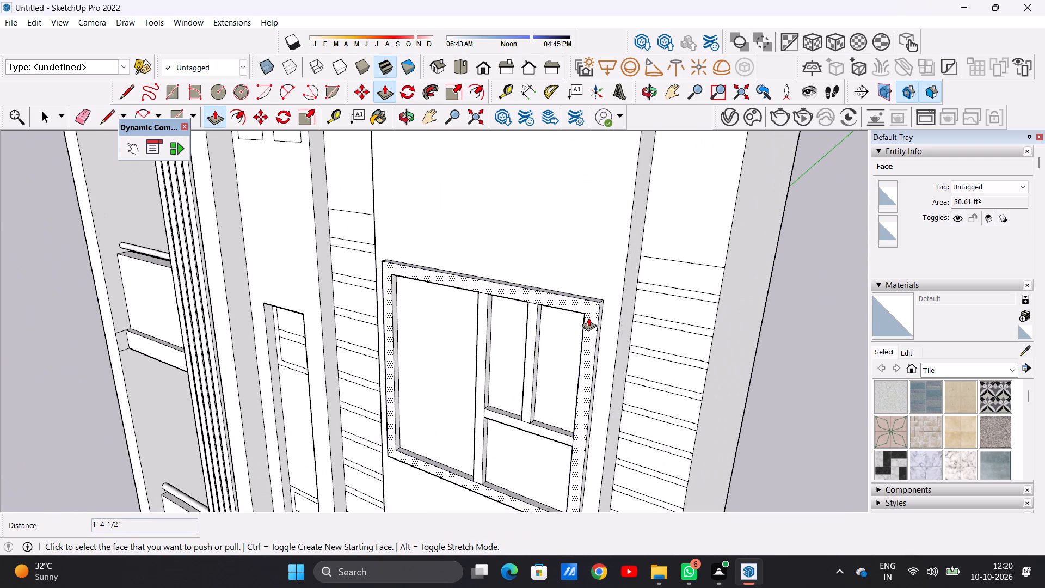
left_click(588, 317)
scroll(557, 318, "down", 5)
scroll(557, 311, "up", 1)
scroll(554, 297, "down", 10)
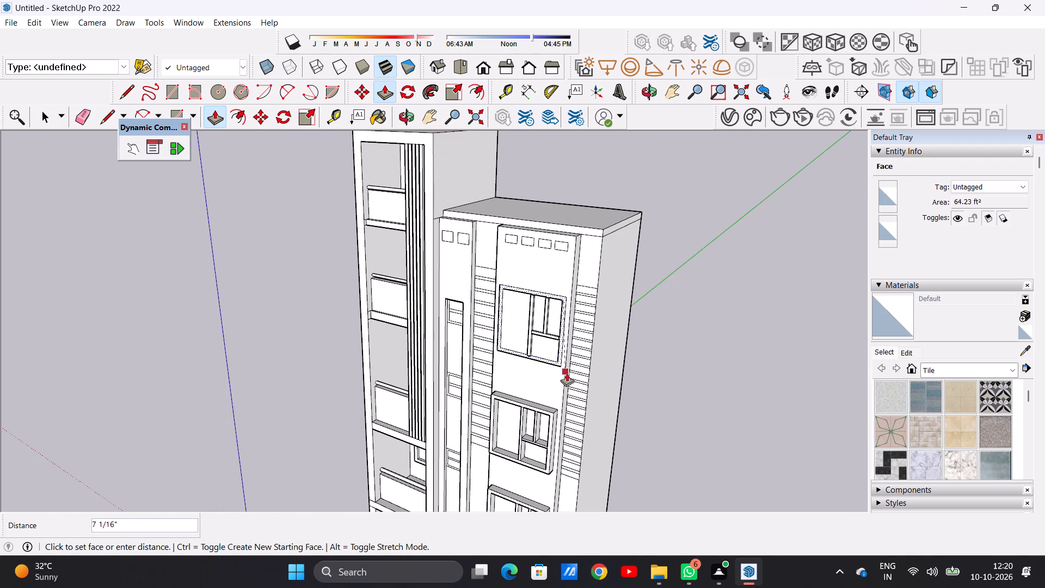
left_click(549, 414)
Pull the topmost large window's two vertical mullions and horizontal bar outward 1' 9", flush with its outer frame.
scroll(530, 298, "up", 9)
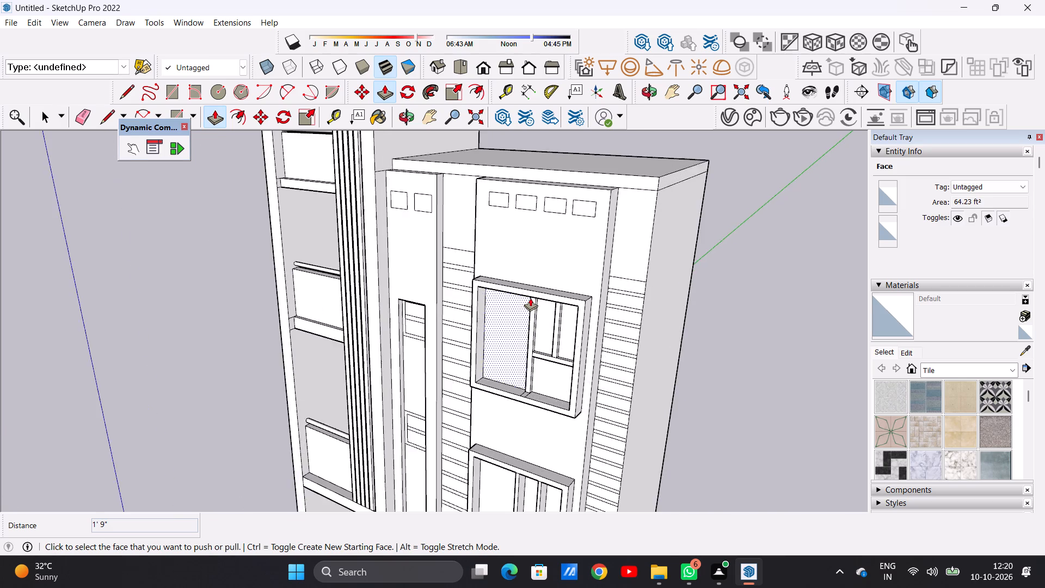
scroll(530, 298, "up", 5)
left_click(536, 317)
left_click(527, 293)
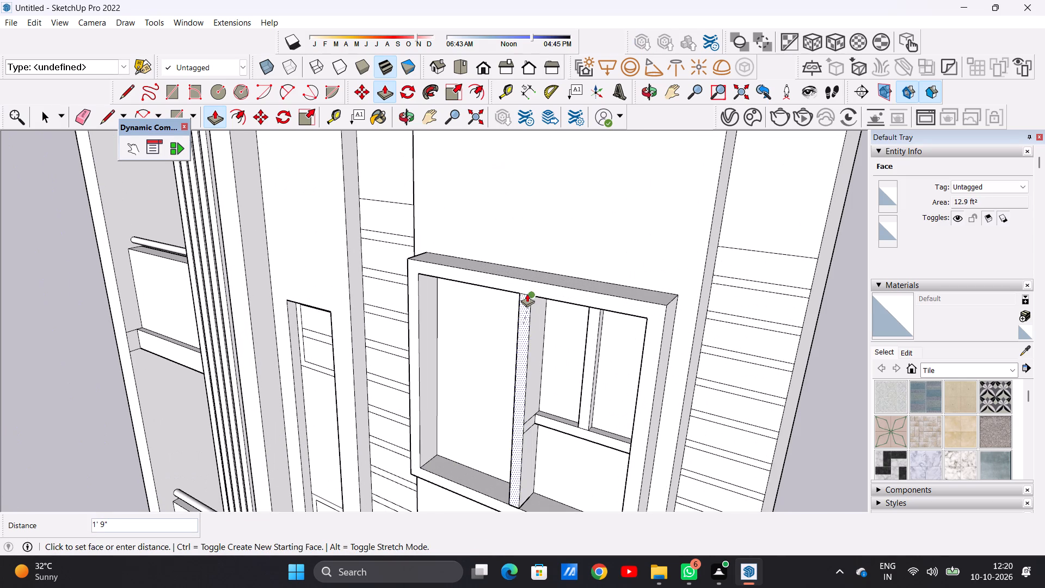
left_click(543, 420)
left_click(521, 422)
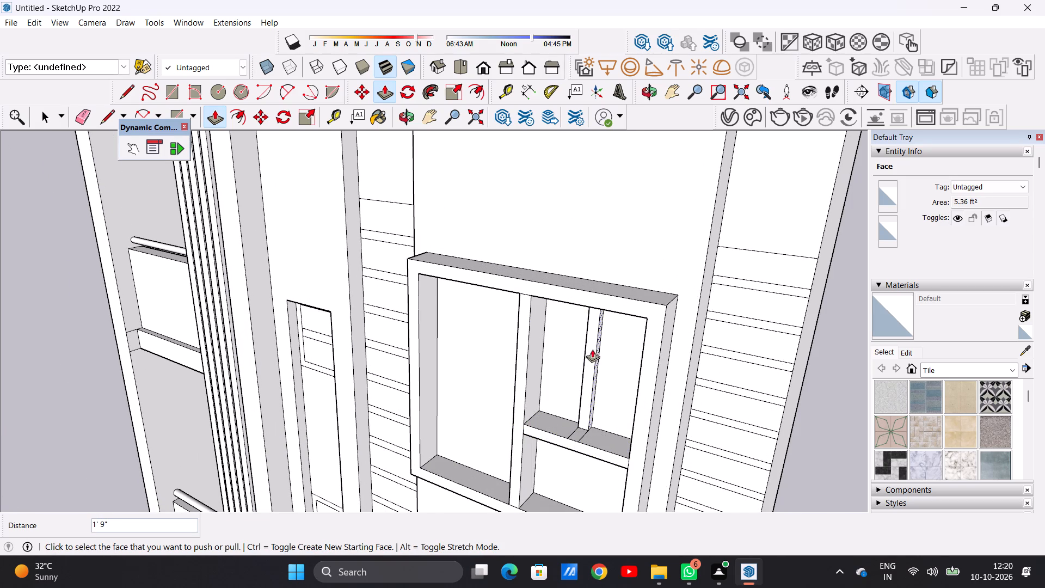
left_click(588, 336)
left_click(528, 297)
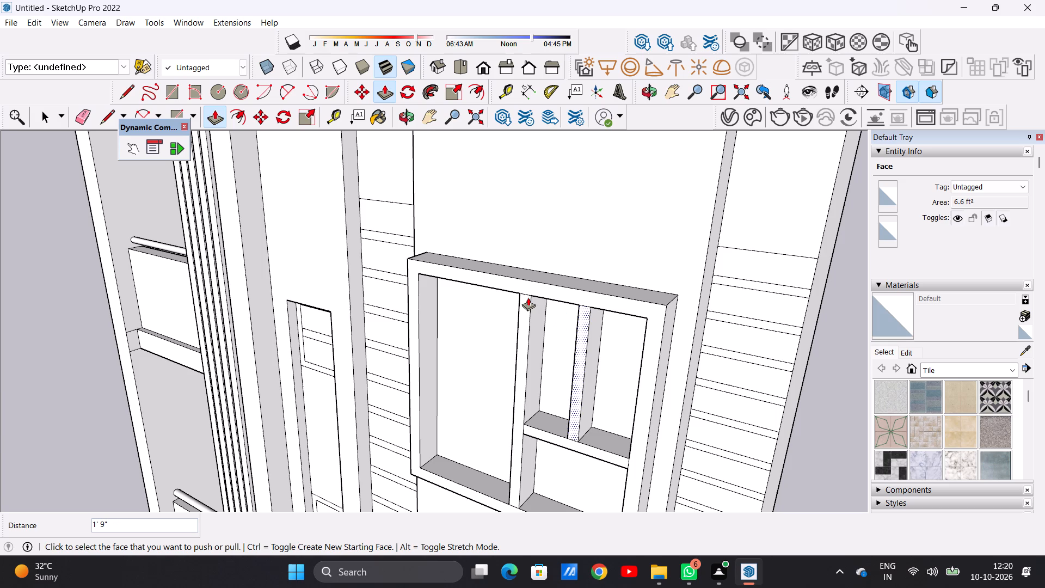
key("space")
Examine the deepened large window frames from below and up close, and the whole facade from the front.
scroll(534, 340, "down", 20)
scroll(534, 340, "down", 6)
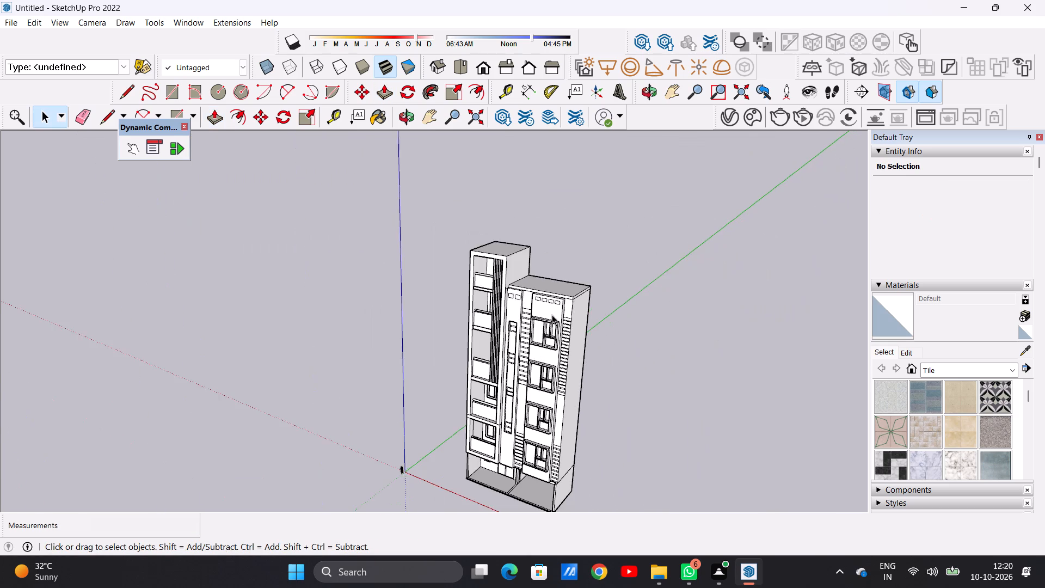
middle_click_drag(526, 422, 551, 339)
scroll(527, 496, "up", 7)
scroll(565, 386, "up", 5)
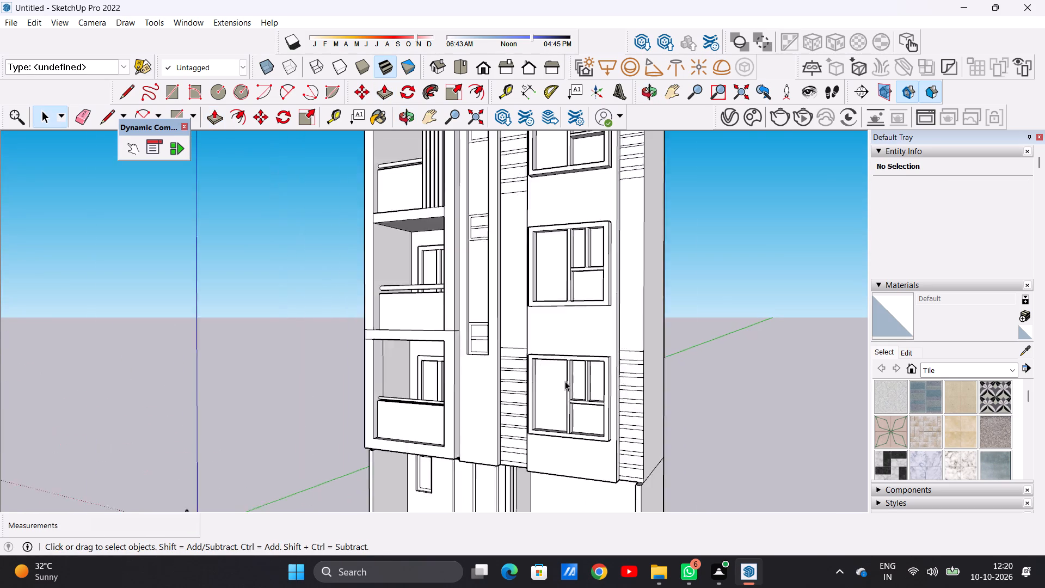
scroll(565, 381, "up", 4)
scroll(544, 399, "down", 13)
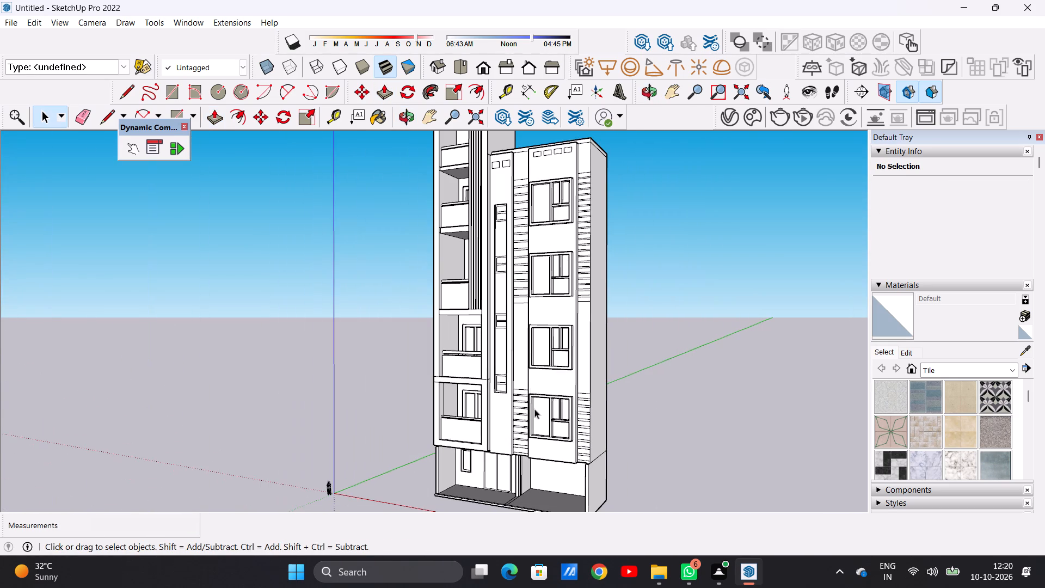
middle_click_drag(559, 363, 582, 321)
scroll(556, 328, "up", 17)
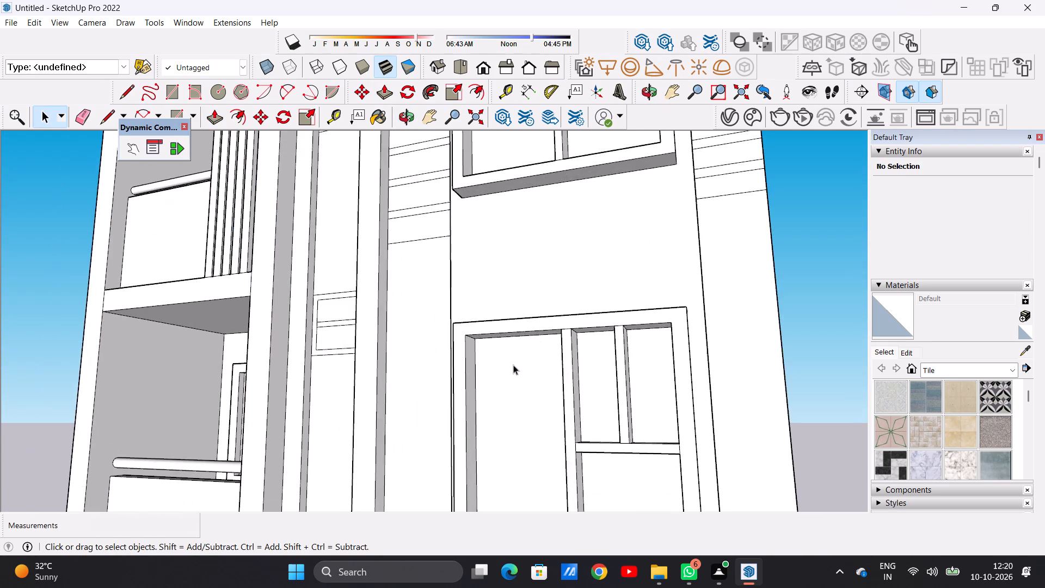
middle_click_drag(515, 359, 545, 301)
scroll(514, 274, "up", 6)
scroll(489, 405, "down", 2)
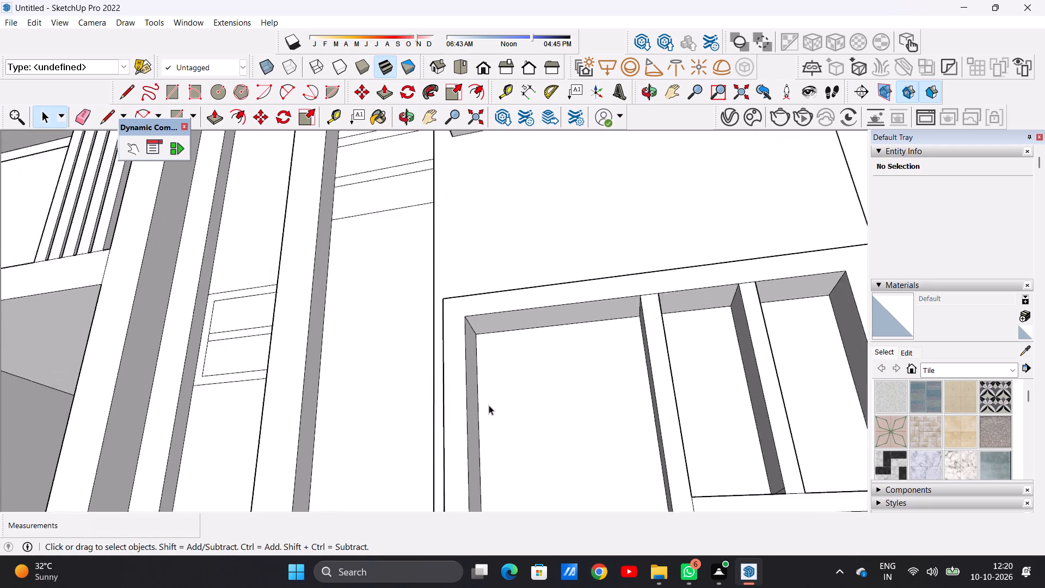
scroll(489, 405, "down", 20)
scroll(489, 405, "down", 9)
middle_click_drag(455, 382, 524, 479)
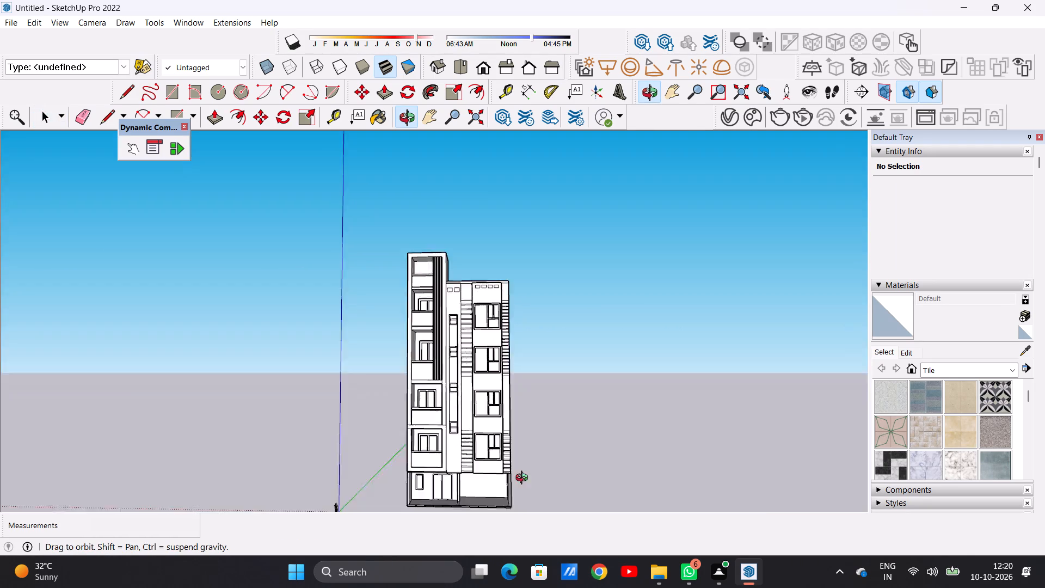
middle_click_drag(524, 479, 544, 469)
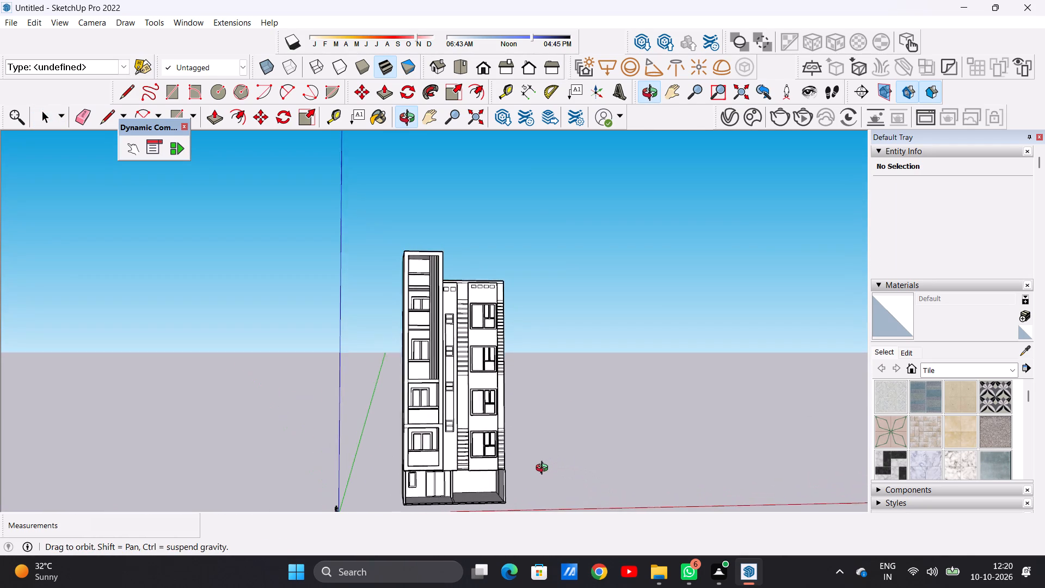
middle_click_drag(544, 469, 539, 471)
middle_click_drag(539, 471, 521, 471)
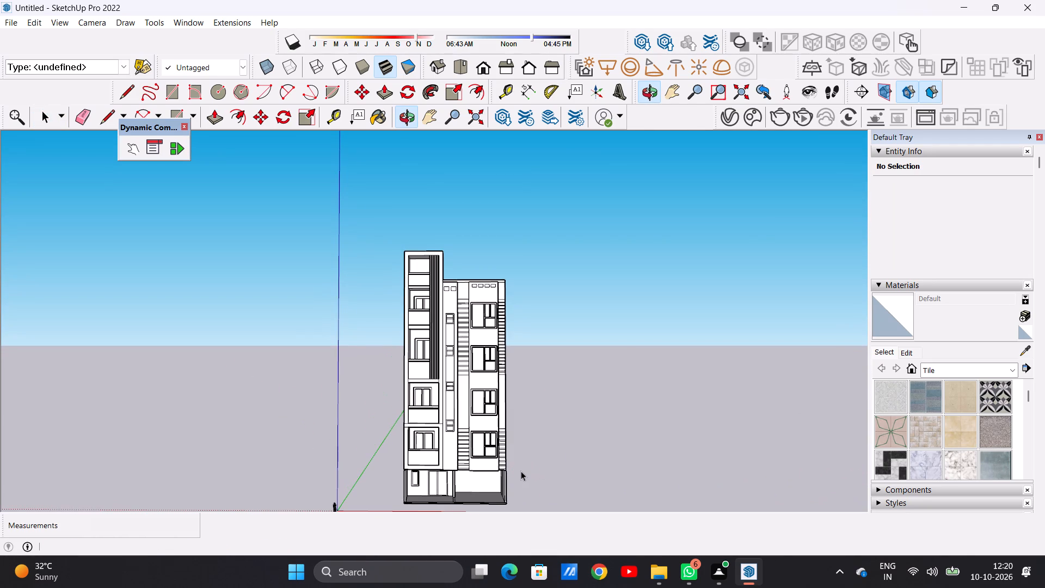
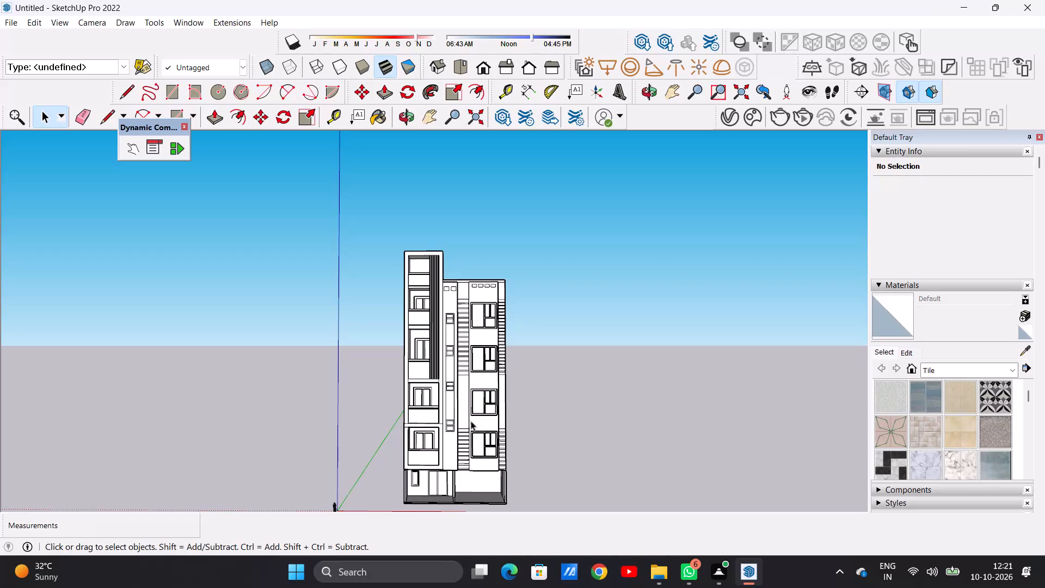
Examine the whole facade from the front, from above and at an angle, checking the projecting window frames.
scroll(456, 484, "up", 5)
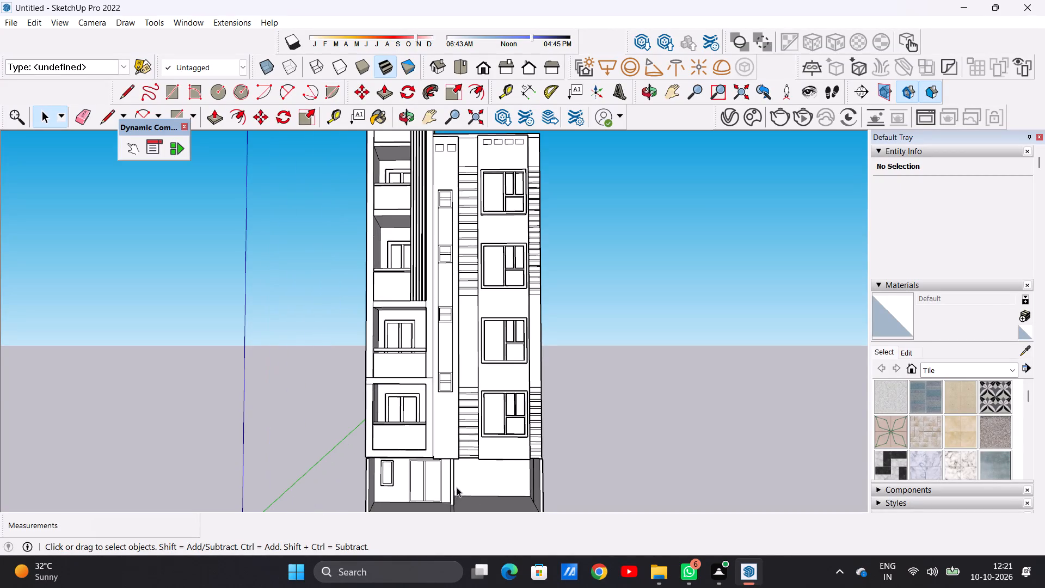
scroll(441, 460, "down", 4)
scroll(441, 384, "down", 4)
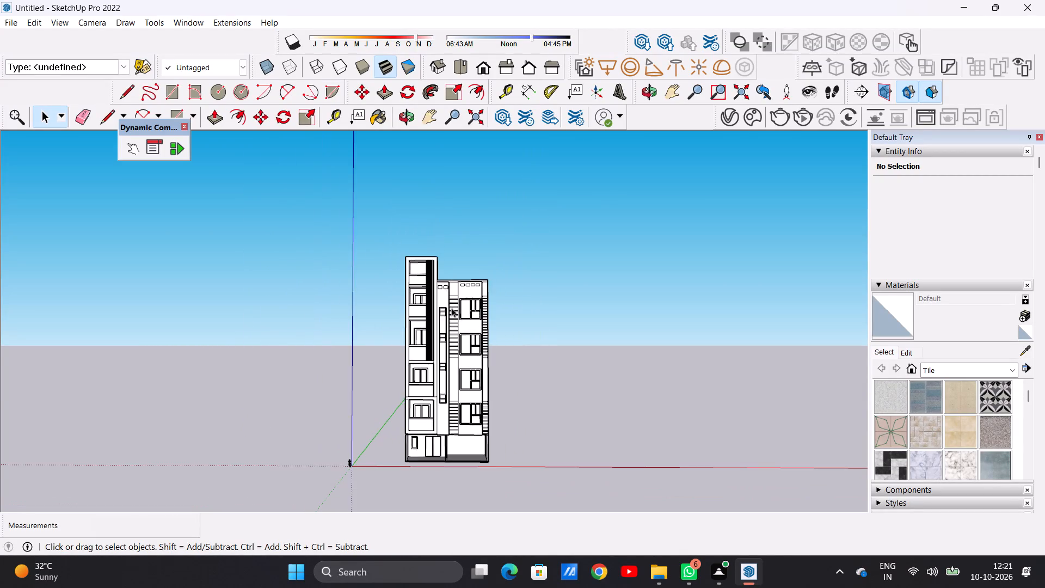
scroll(460, 287, "up", 10)
middle_click_drag(463, 292, 489, 329)
scroll(489, 329, "down", 4)
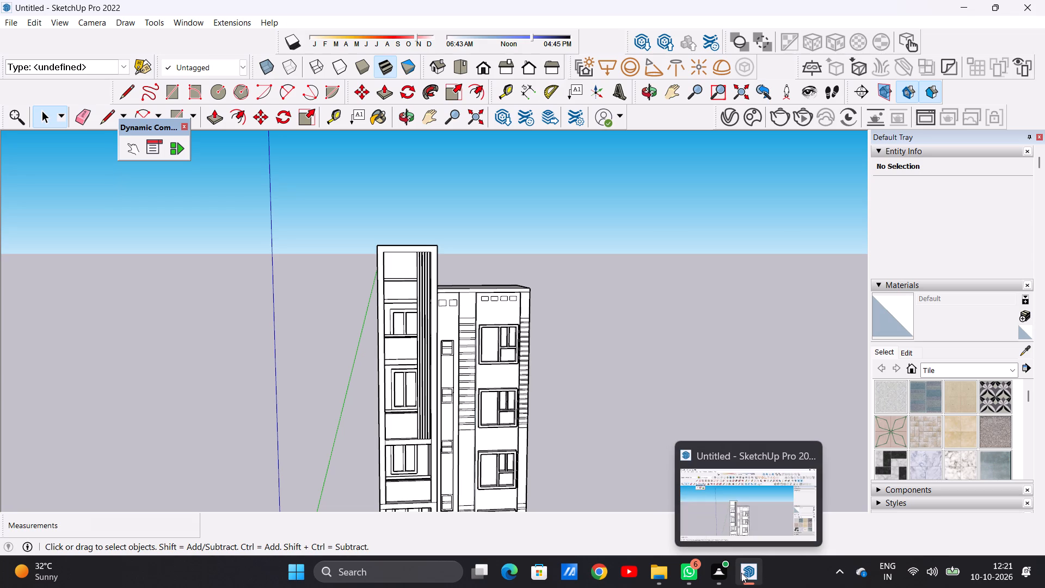
left_click(728, 499)
scroll(568, 453, "down", 3)
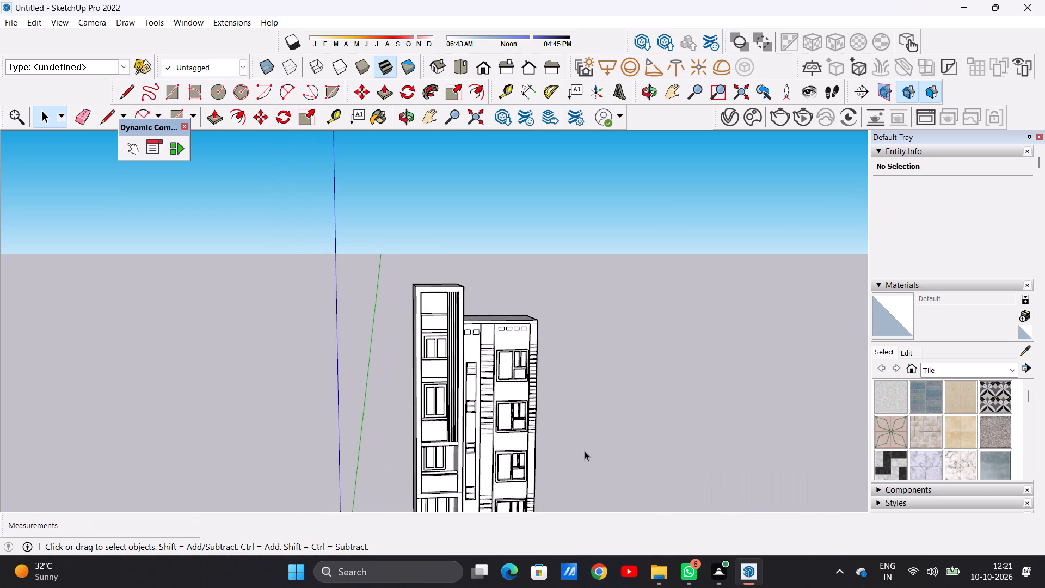
scroll(589, 443, "up", 4)
middle_click_drag(605, 445, 520, 423)
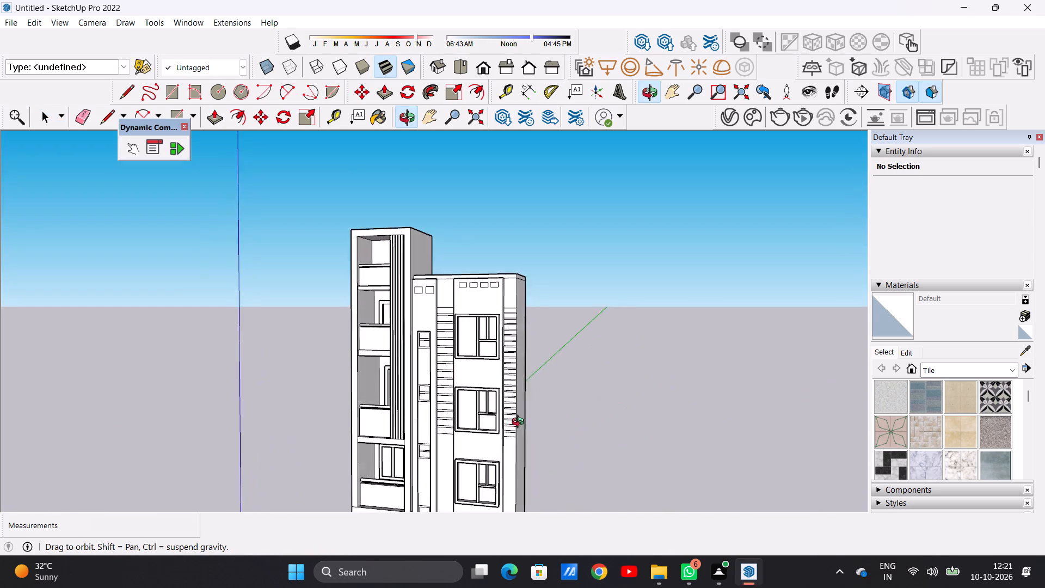
middle_click_drag(520, 423, 524, 421)
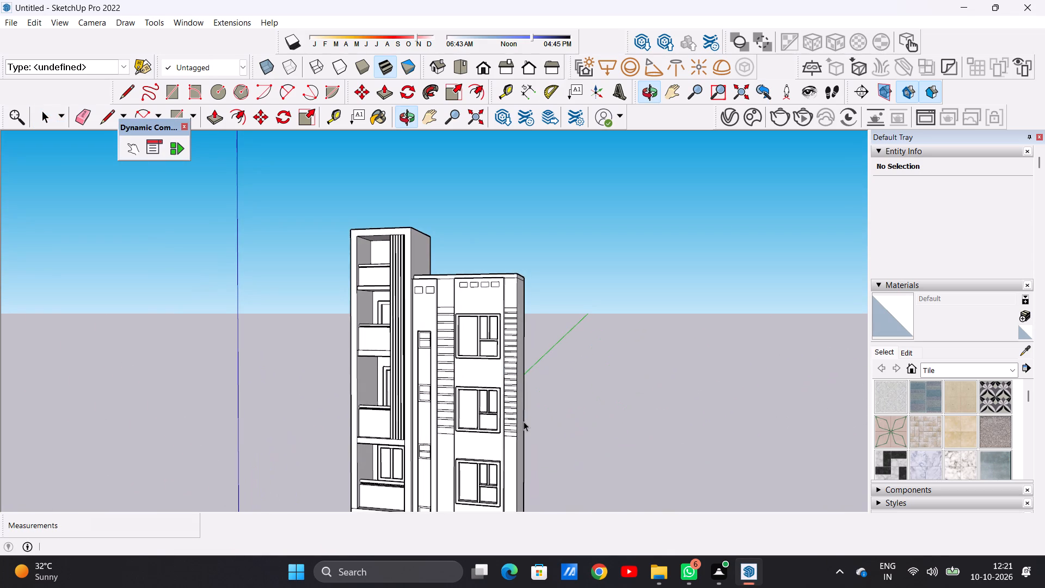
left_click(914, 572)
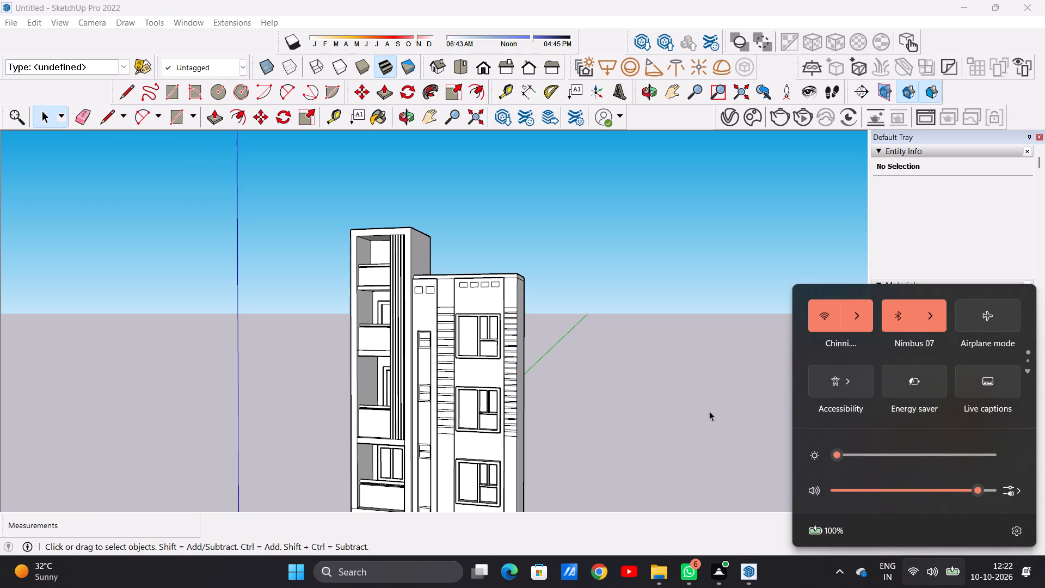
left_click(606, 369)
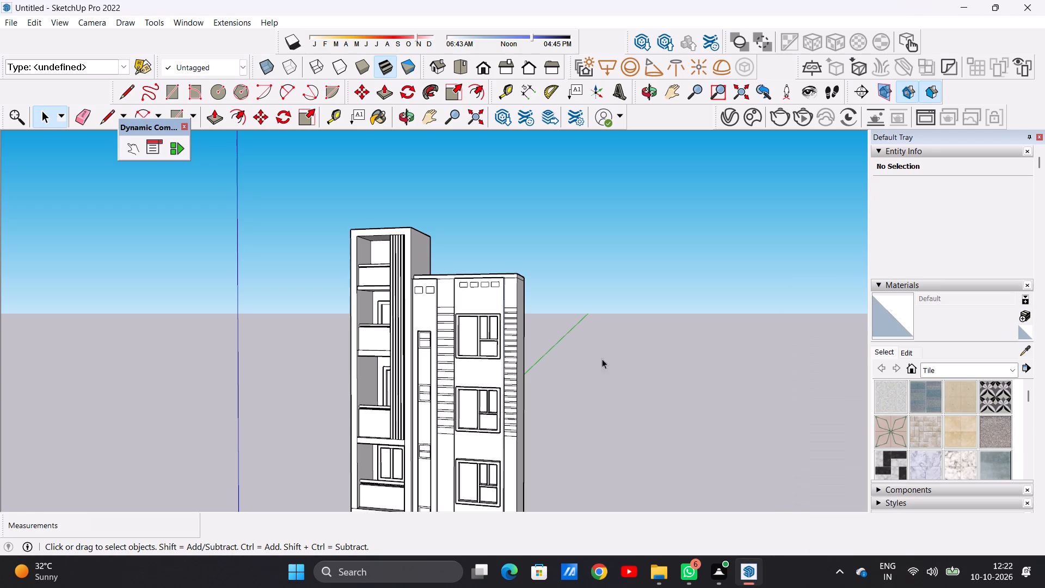
Examine the whole building from both sides and the front, comparing the balcony tower with the window bays.
scroll(476, 301, "down", 6)
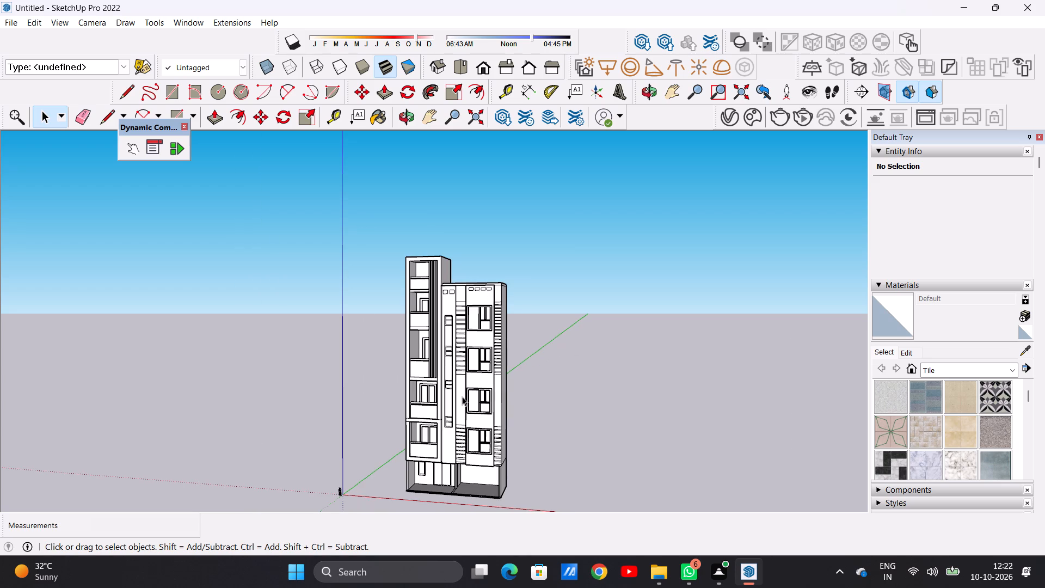
scroll(456, 291, "down", 2)
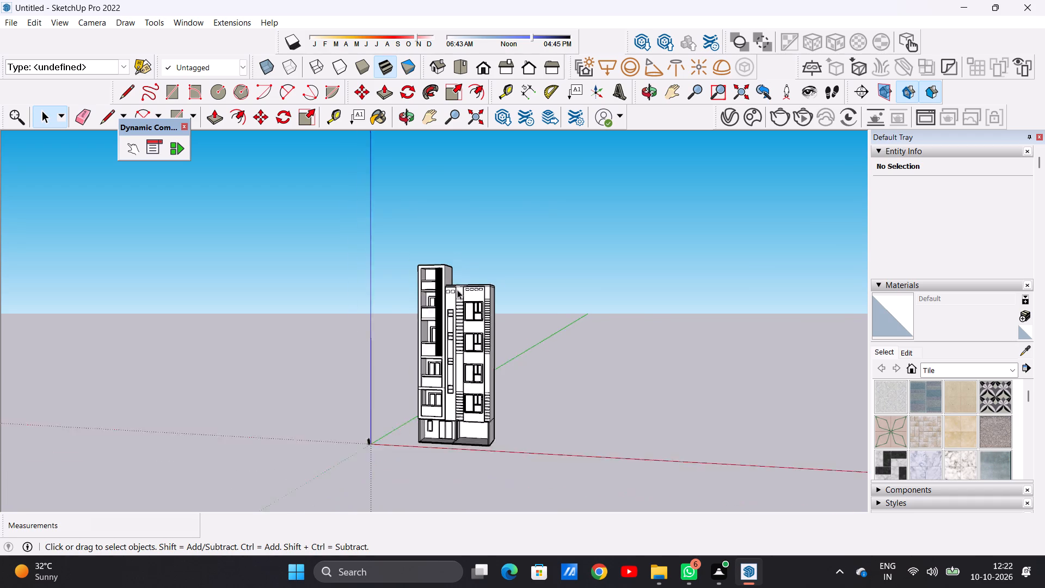
scroll(457, 290, "down", 2)
scroll(460, 297, "up", 2)
scroll(460, 297, "down", 1)
scroll(460, 297, "up", 8)
middle_click_drag(405, 277, 648, 301)
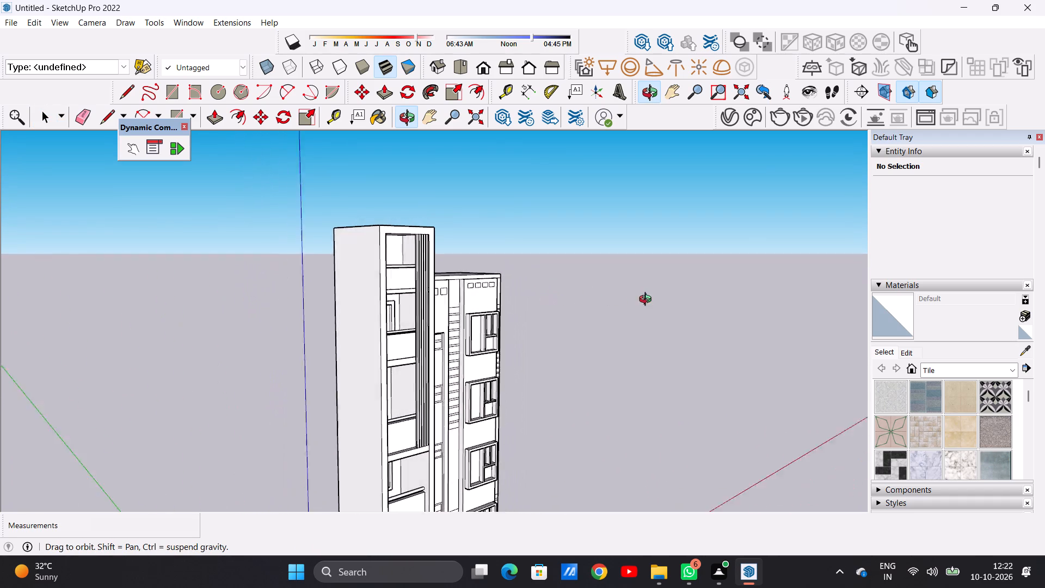
middle_click_drag(648, 301, 287, 294)
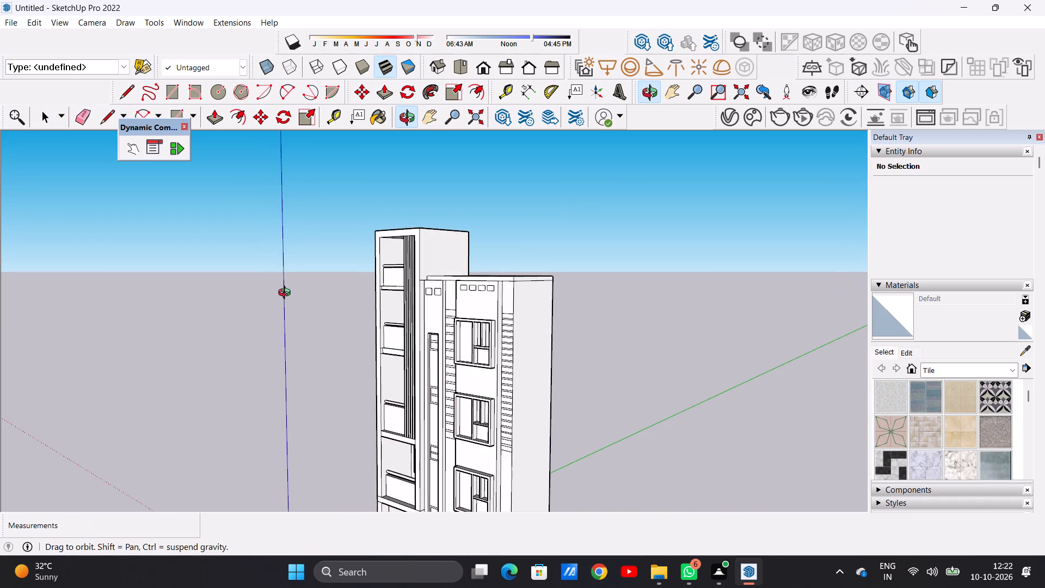
middle_click_drag(287, 294, 466, 265)
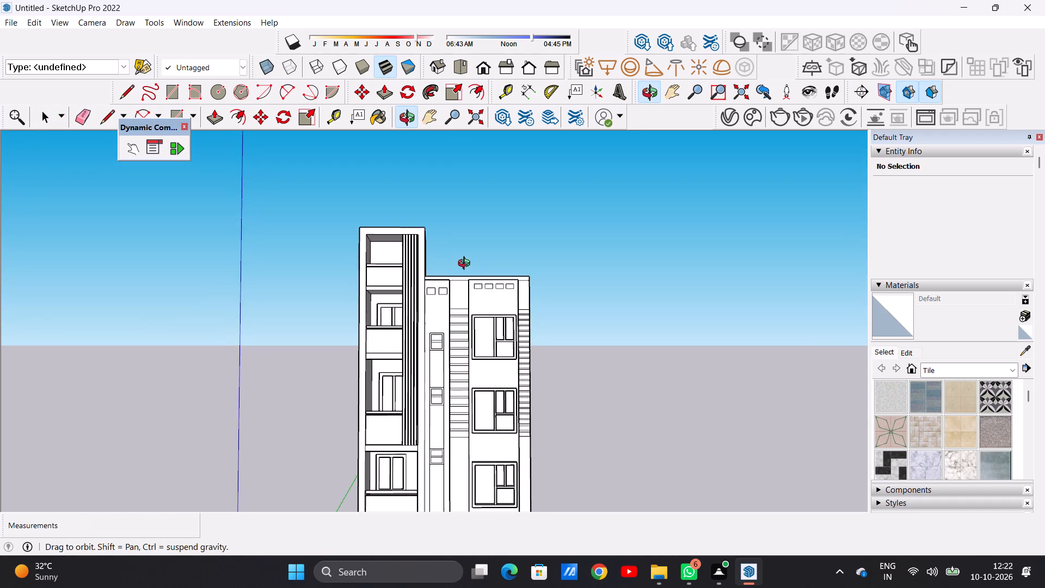
middle_click_drag(466, 265, 463, 304)
scroll(365, 252, "down", 8)
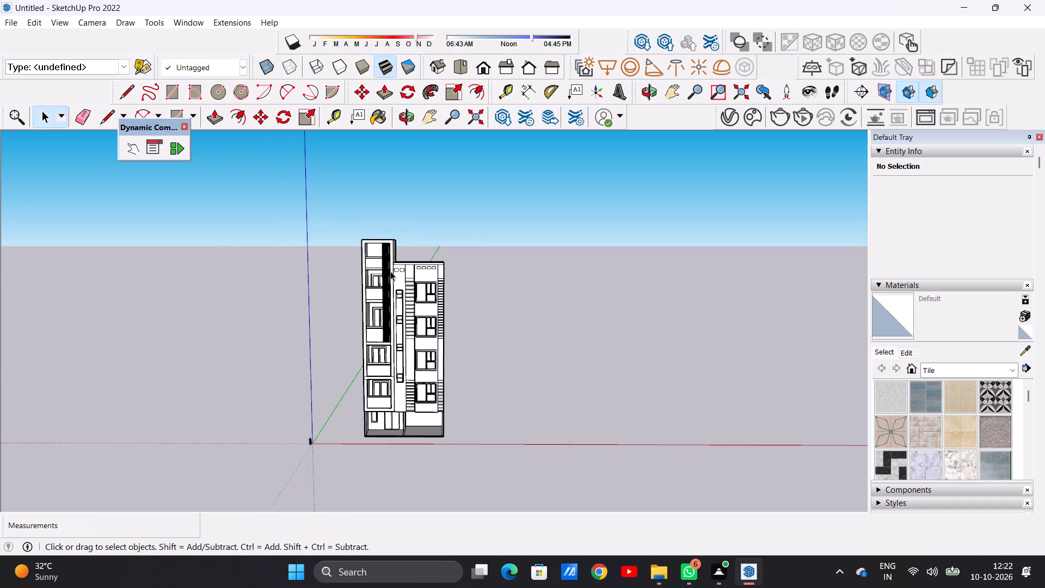
scroll(377, 334, "up", 7)
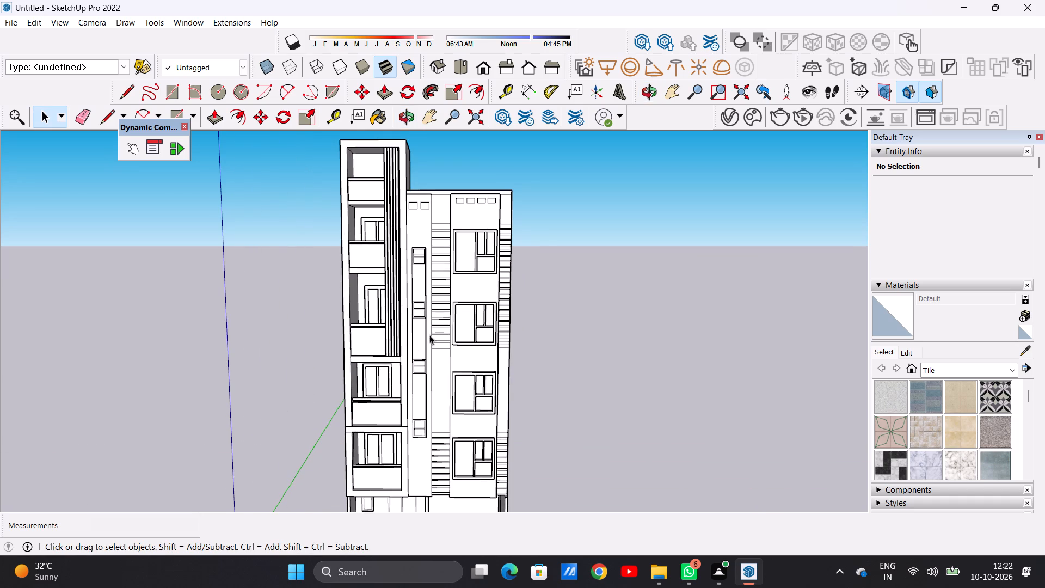
scroll(458, 330, "down", 3)
scroll(519, 341, "up", 1)
middle_click_drag(519, 341, 382, 339)
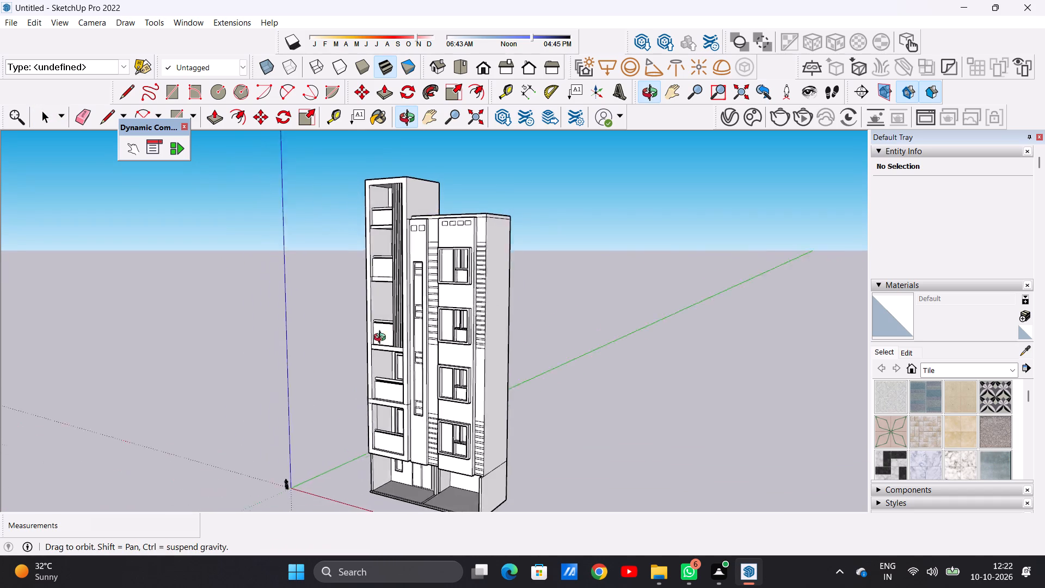
middle_click_drag(382, 339, 533, 333)
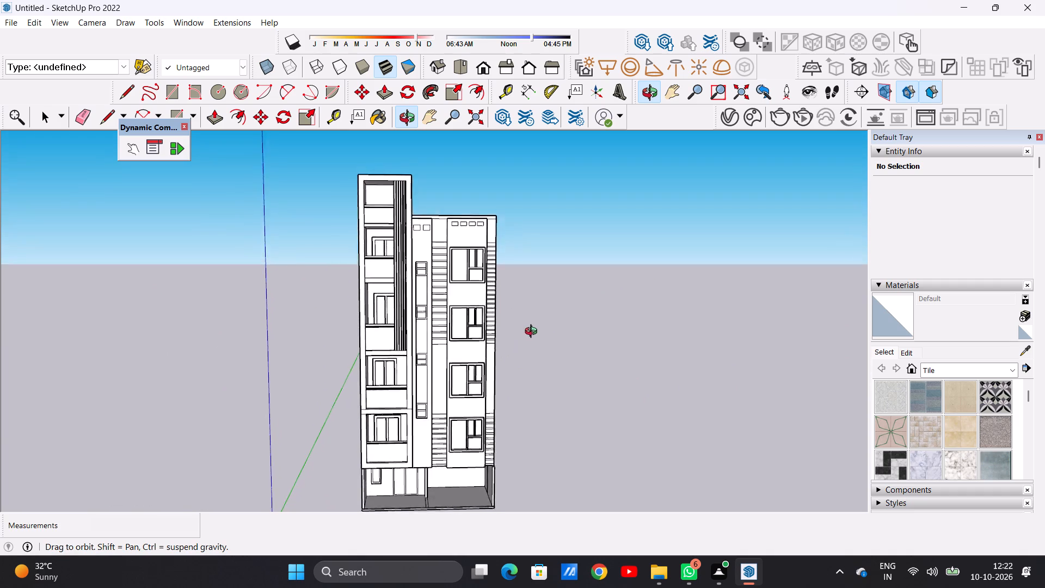
middle_click_drag(533, 333, 485, 326)
scroll(485, 326, "down", 2)
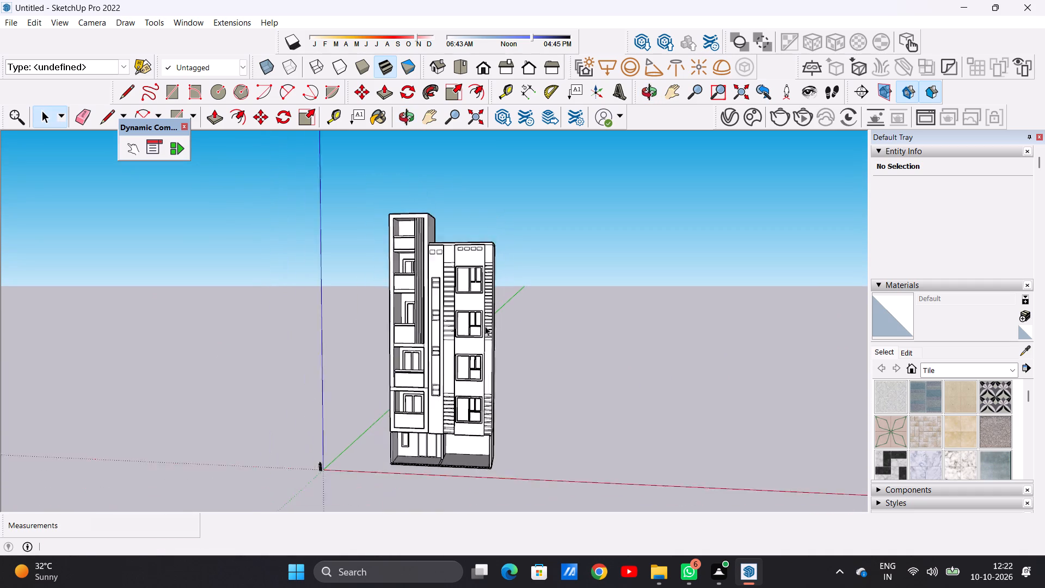
scroll(485, 326, "down", 4)
scroll(469, 443, "up", 16)
Draw two parallel lines about 1' 3" long across the ground-floor dividing strip, marking a small rectangle in front of the existing pillar.
middle_click_drag(469, 462, 477, 426)
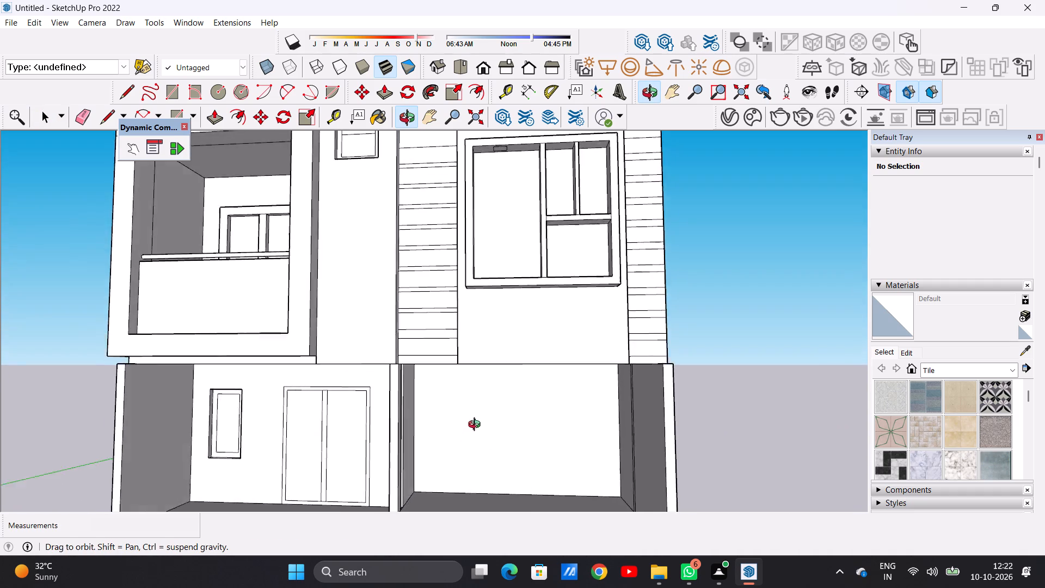
middle_click_drag(477, 426, 479, 411)
scroll(479, 411, "up", 1)
scroll(478, 411, "down", 8)
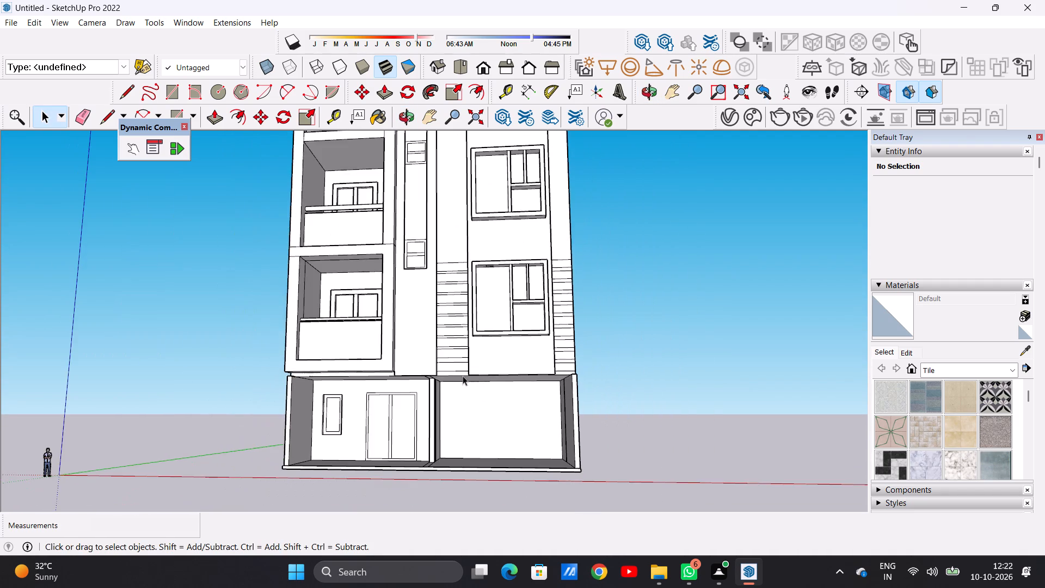
middle_click_drag(452, 408, 380, 520)
scroll(432, 440, "up", 7)
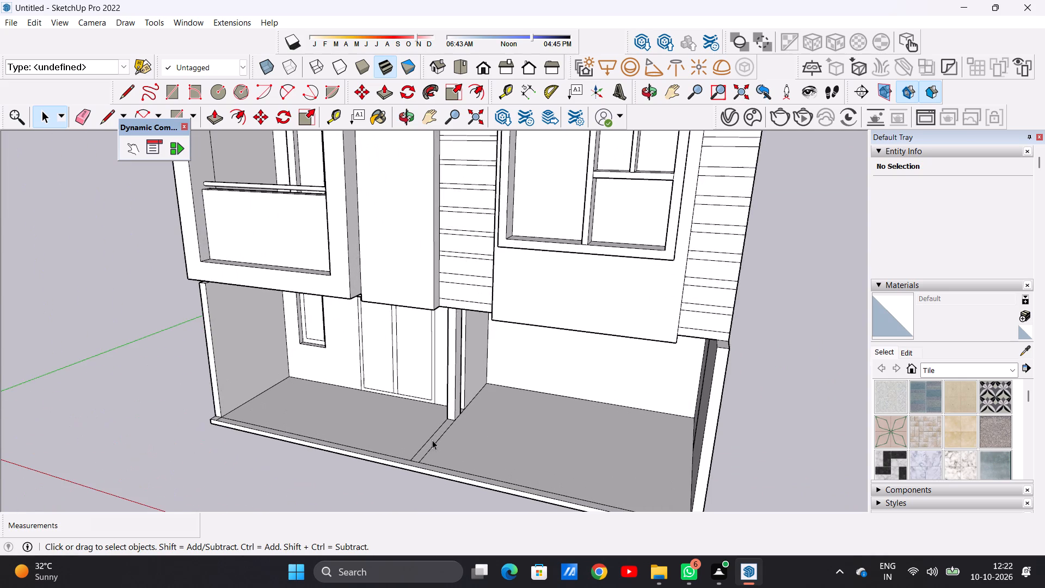
middle_click_drag(433, 439, 361, 385)
middle_click_drag(441, 436, 435, 446)
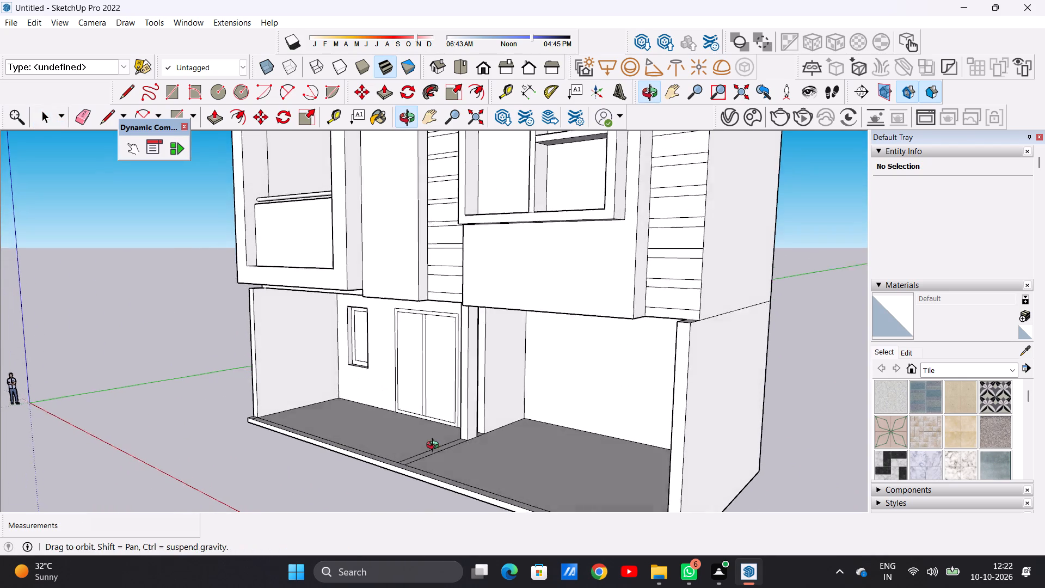
middle_click_drag(435, 446, 420, 474)
scroll(432, 451, "up", 2)
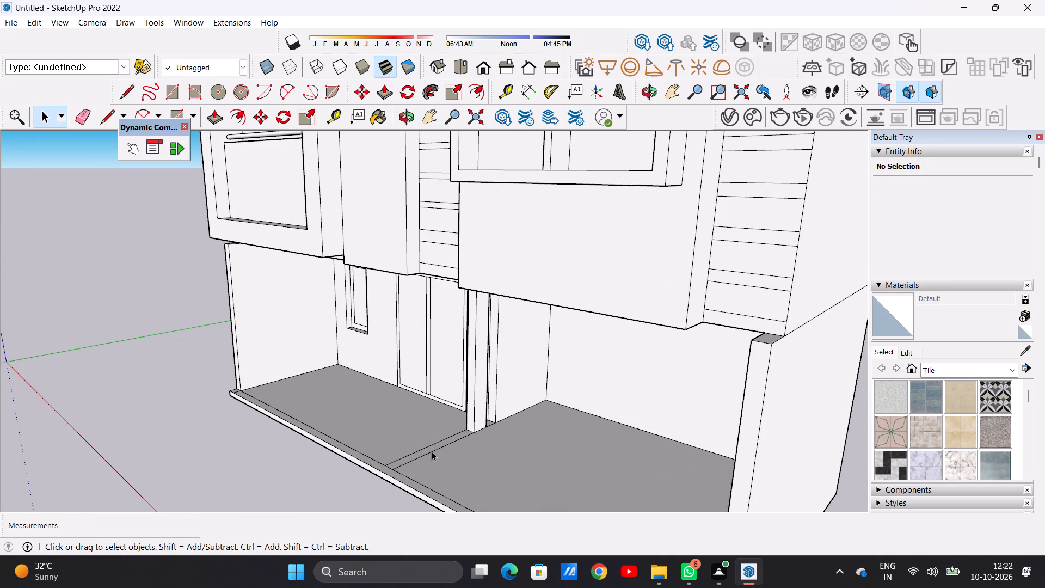
key("l")
scroll(405, 469, "up", 5)
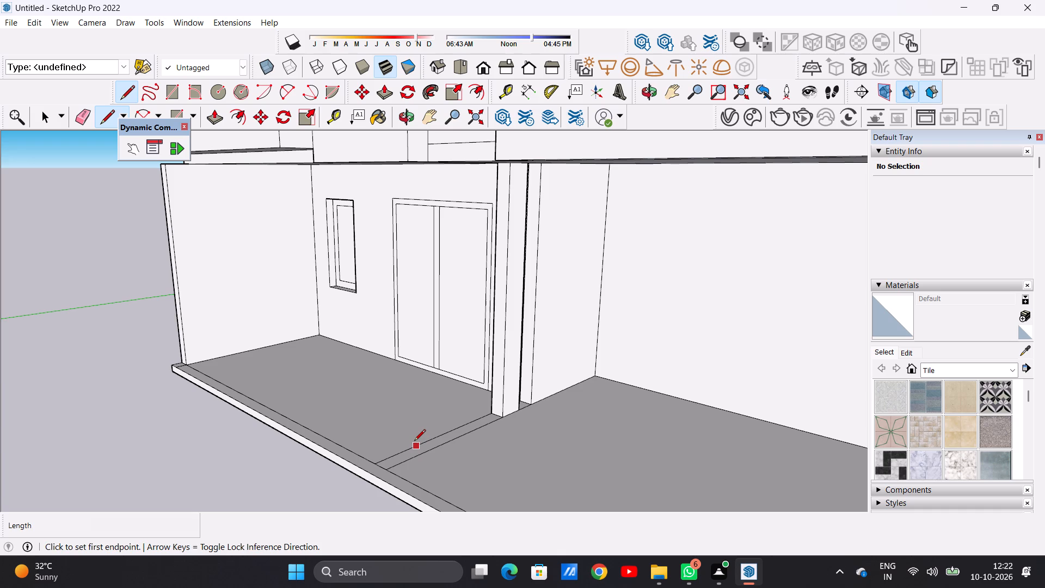
left_click(414, 442)
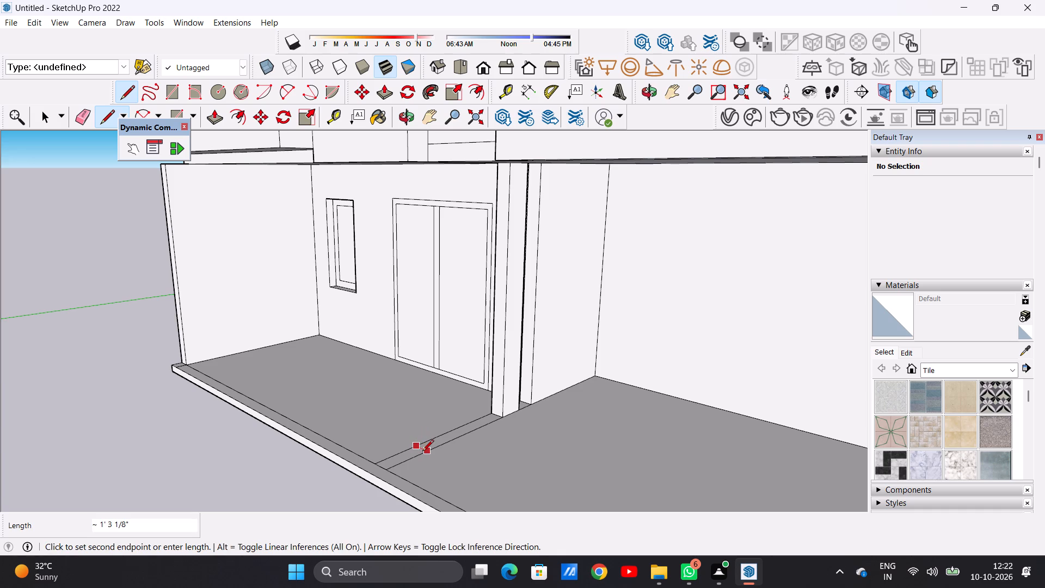
left_click(423, 452)
scroll(425, 445, "up", 5)
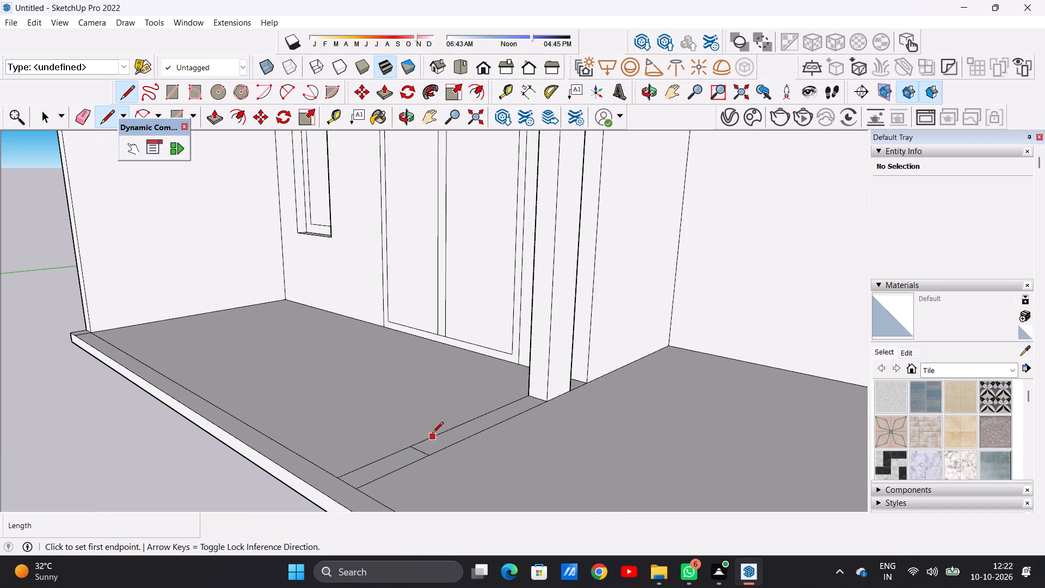
left_click(432, 434)
left_click(454, 443)
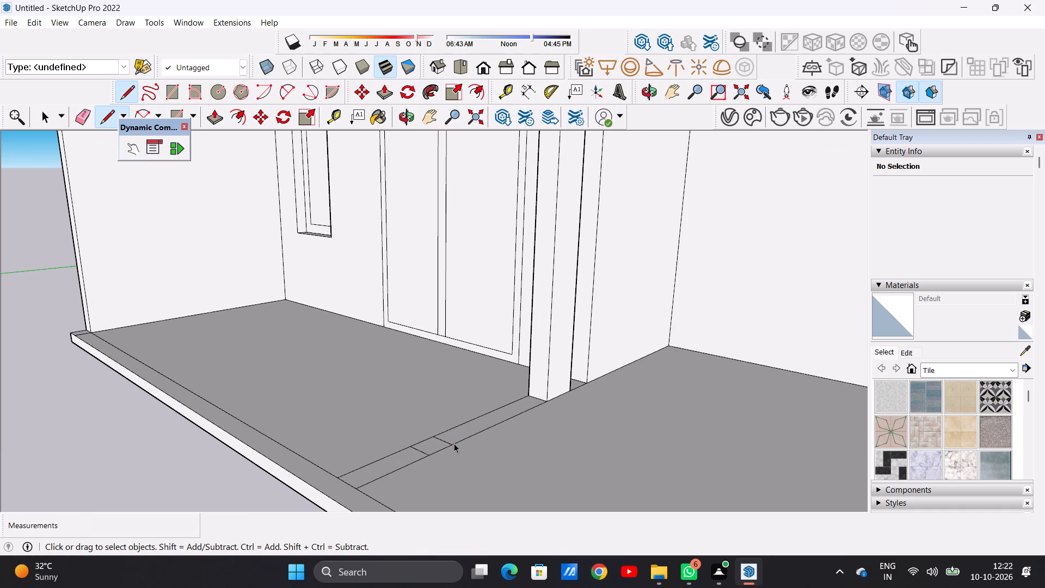
key("space")
Push/Pull the marked rectangle up about 21' 6 3/4" to the underside of the upper floor, forming a column.
type("P")
left_click(432, 440)
scroll(437, 402, "down", 3)
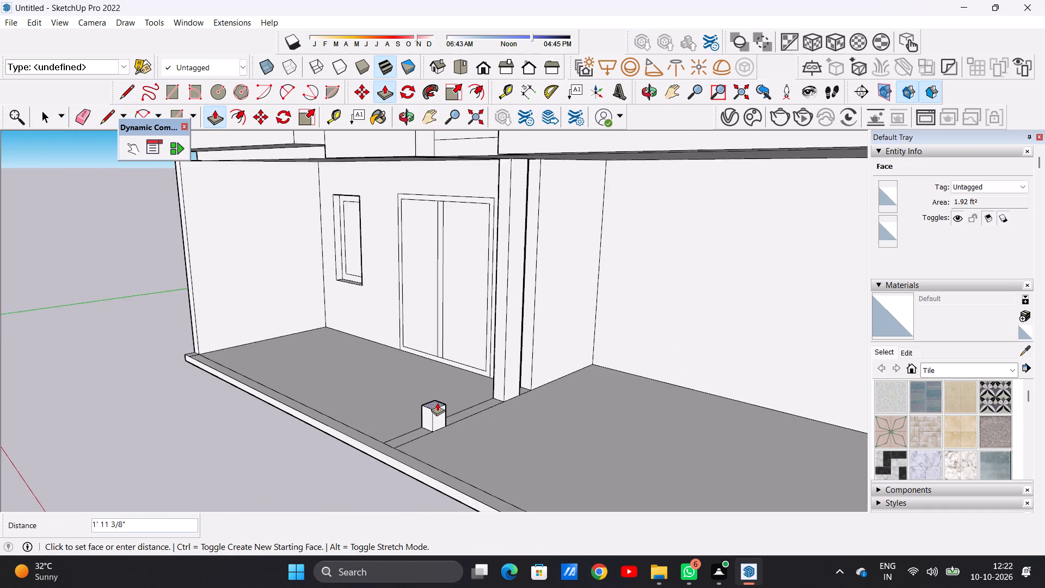
scroll(437, 402, "down", 9)
scroll(433, 283, "up", 5)
scroll(433, 283, "down", 1)
scroll(433, 283, "up", 4)
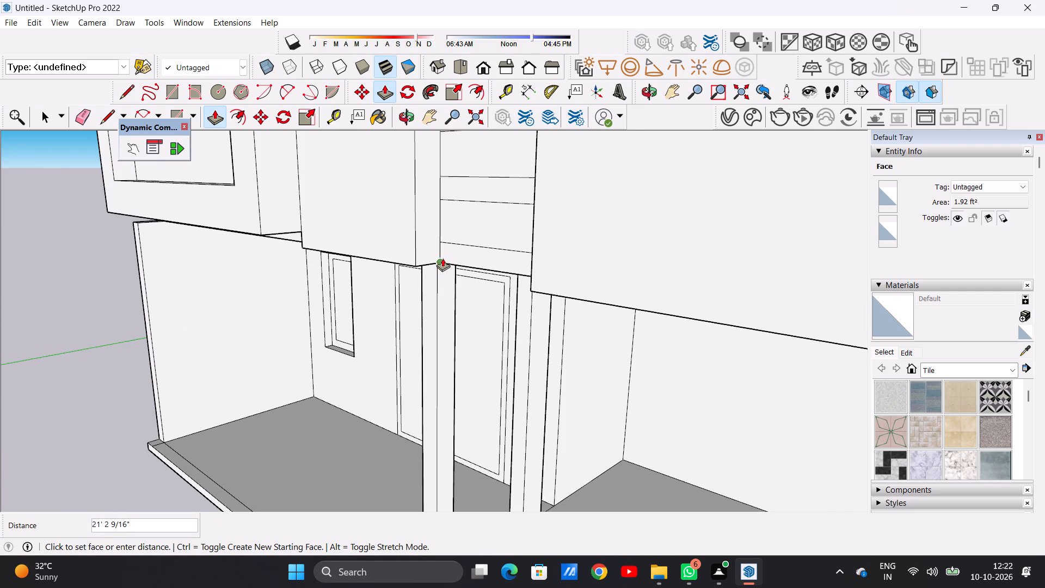
left_click(447, 259)
key("space")
Examine the new ground-floor column up close and the lower facade from the front and side.
middle_click_drag(448, 294, 376, 296)
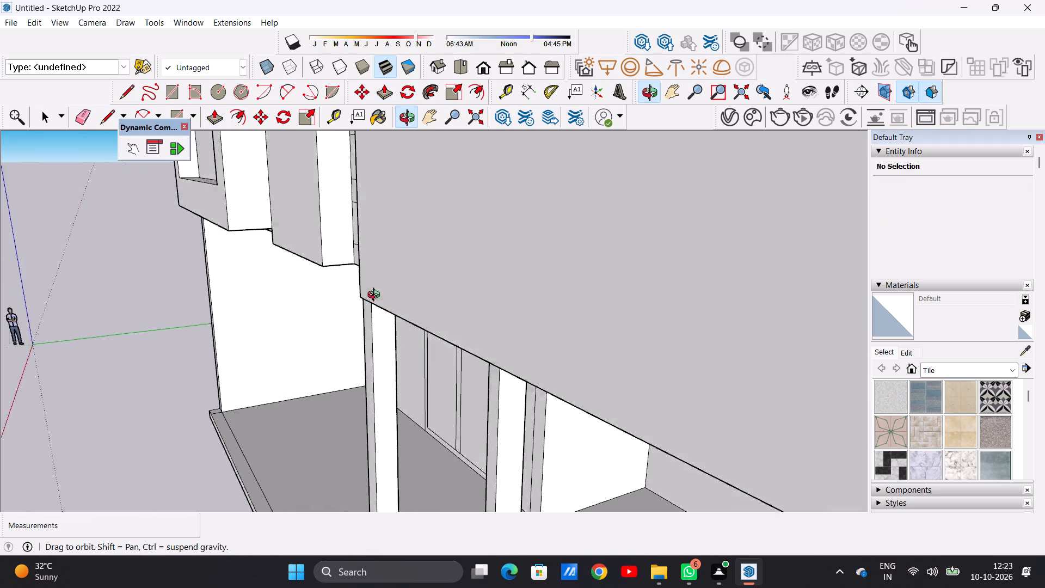
middle_click_drag(376, 296, 460, 278)
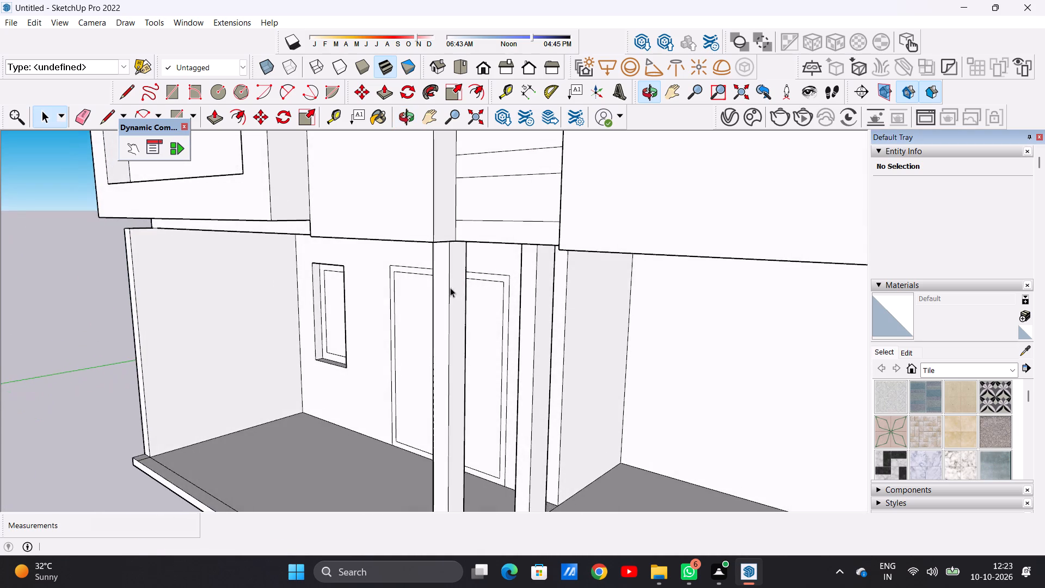
scroll(447, 296, "down", 18)
middle_click_drag(439, 311, 690, 299)
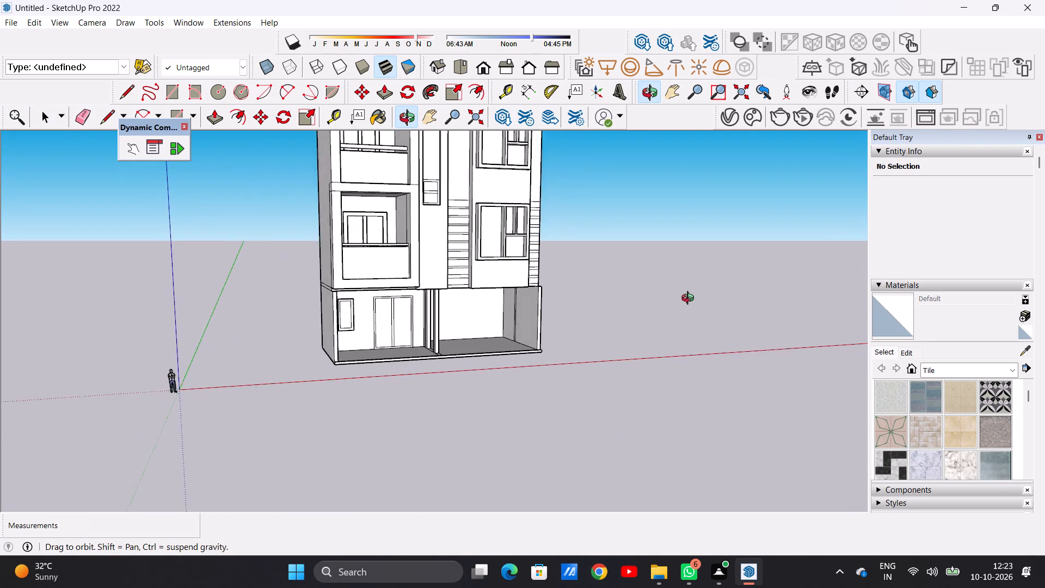
middle_click_drag(690, 299, 621, 308)
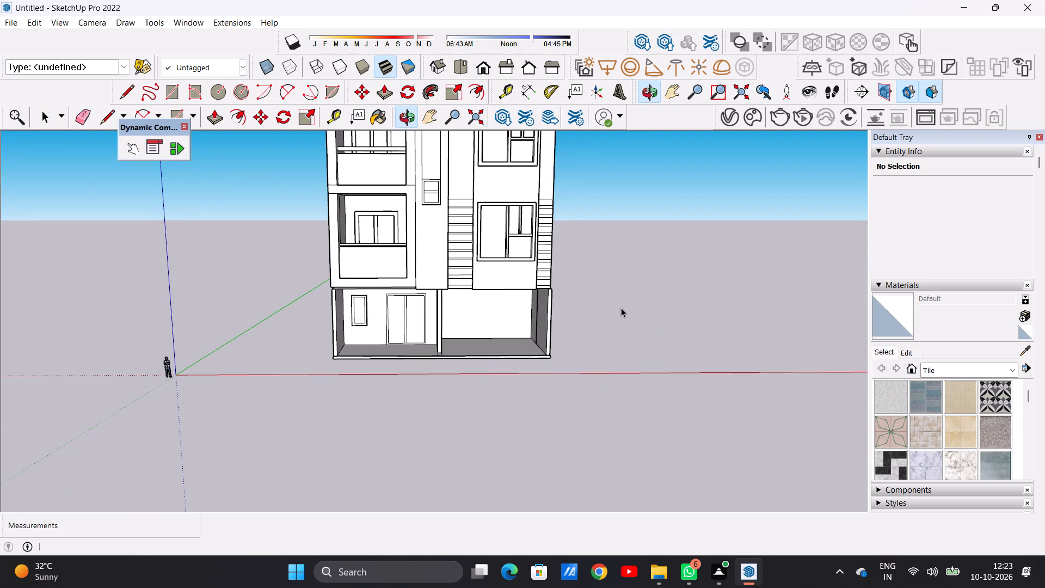
scroll(472, 330, "down", 5)
middle_click_drag(471, 339, 391, 341)
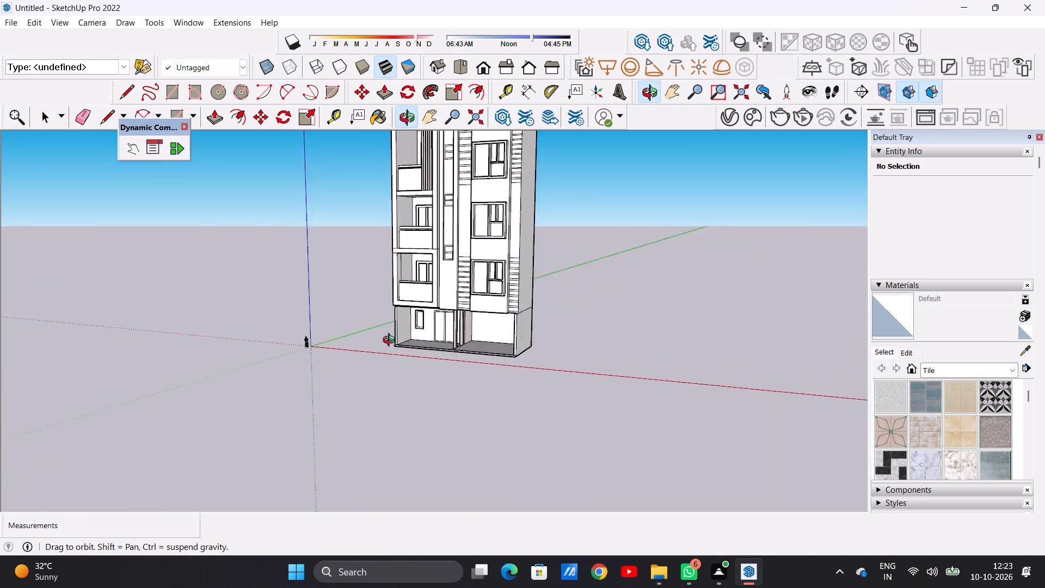
Examine the building from the front and the balcony side, from the open ground floor up to the roofline.
middle_click_drag(391, 341, 480, 346)
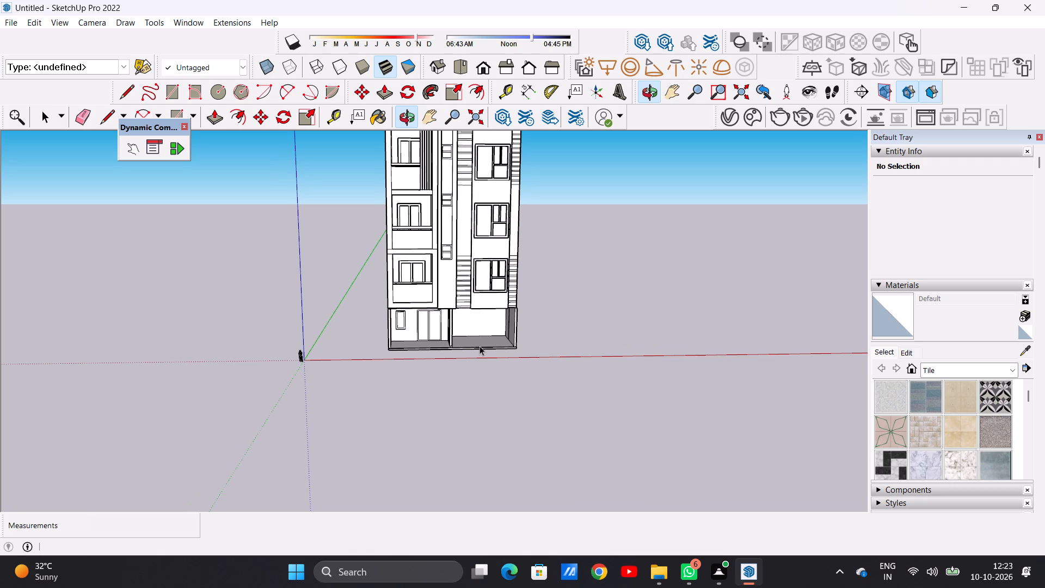
middle_click_drag(475, 344, 691, 383)
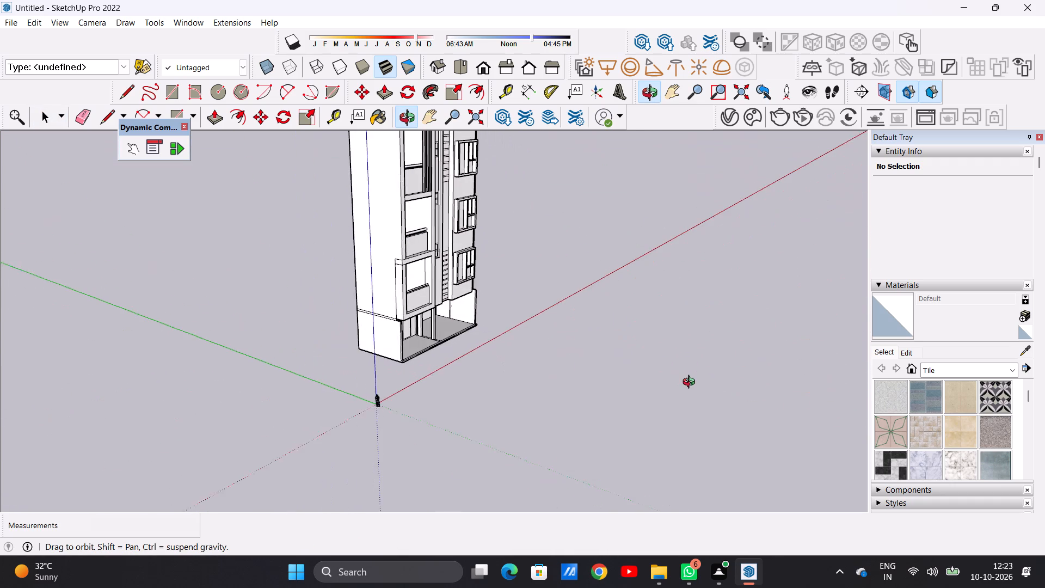
middle_click_drag(691, 383, 466, 361)
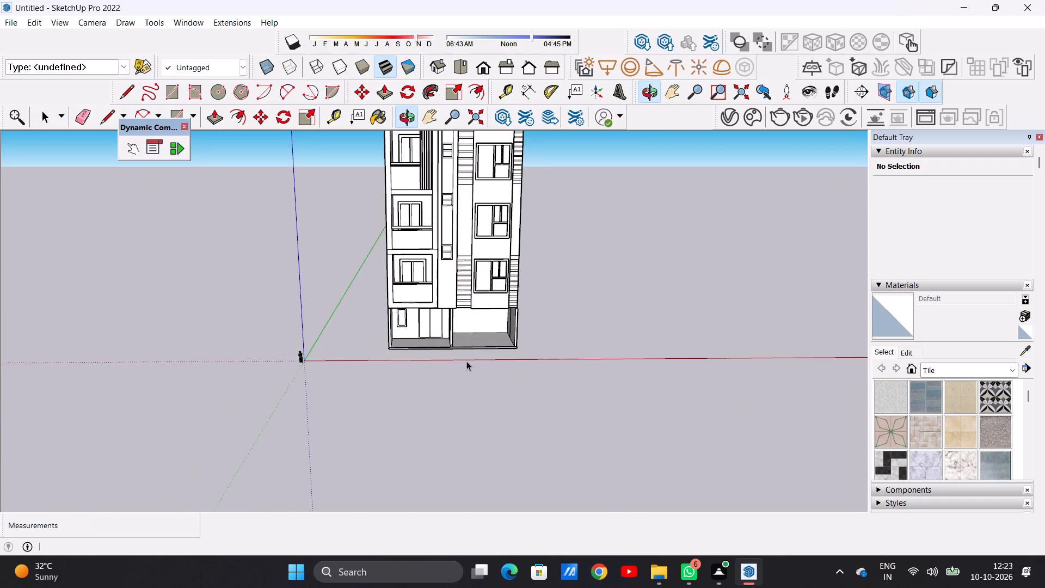
scroll(453, 372, "down", 10)
scroll(475, 236, "up", 14)
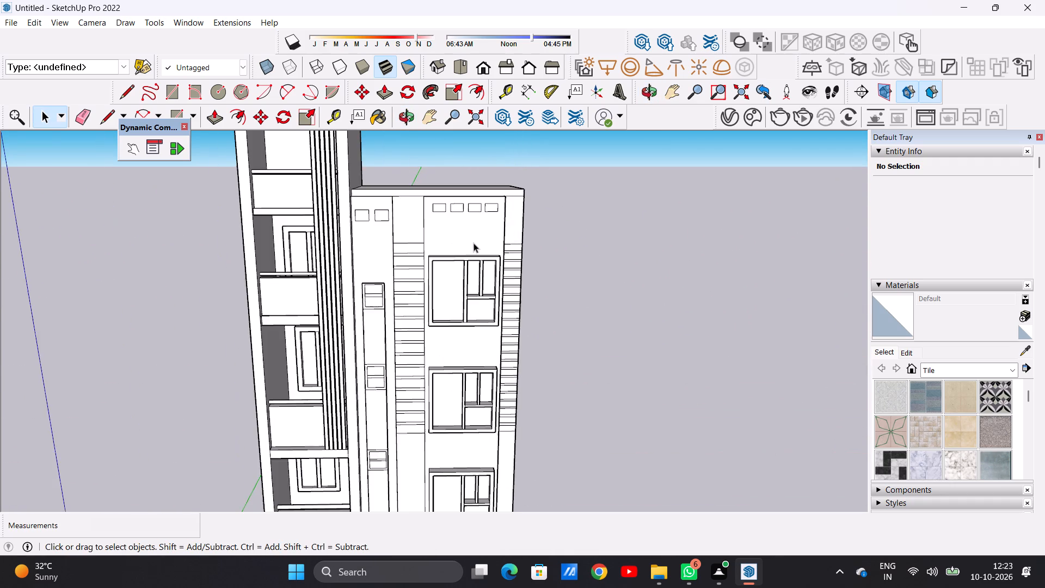
scroll(471, 247, "down", 5)
middle_click_drag(444, 268, 458, 243)
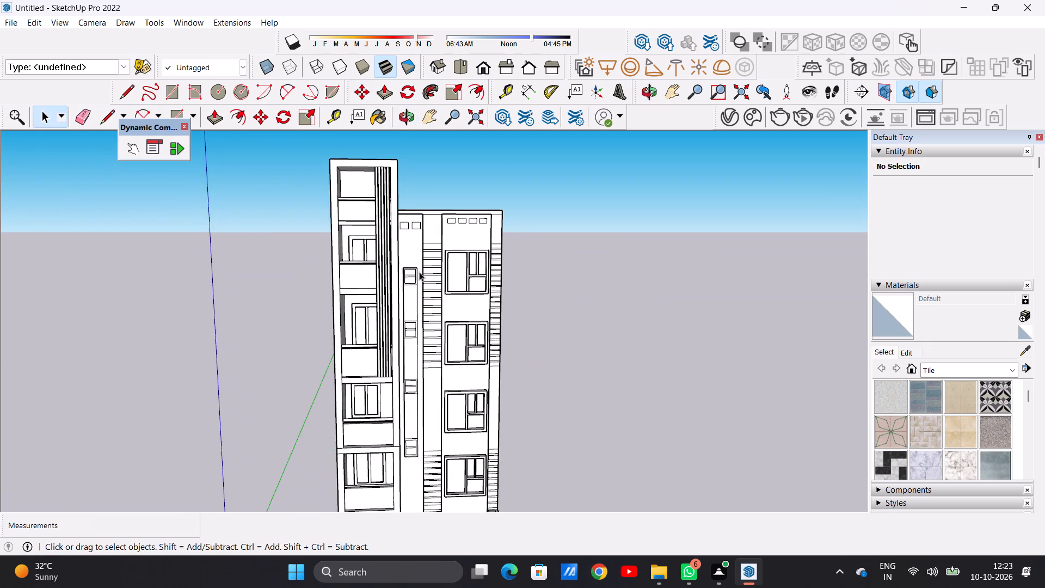
Inspect the balcony tower's recessed windows up close, and the ground-floor window, door and column beneath the overhanging upper floor.
scroll(403, 280, "down", 8)
scroll(371, 293, "up", 14)
scroll(372, 317, "down", 1)
scroll(372, 317, "up", 12)
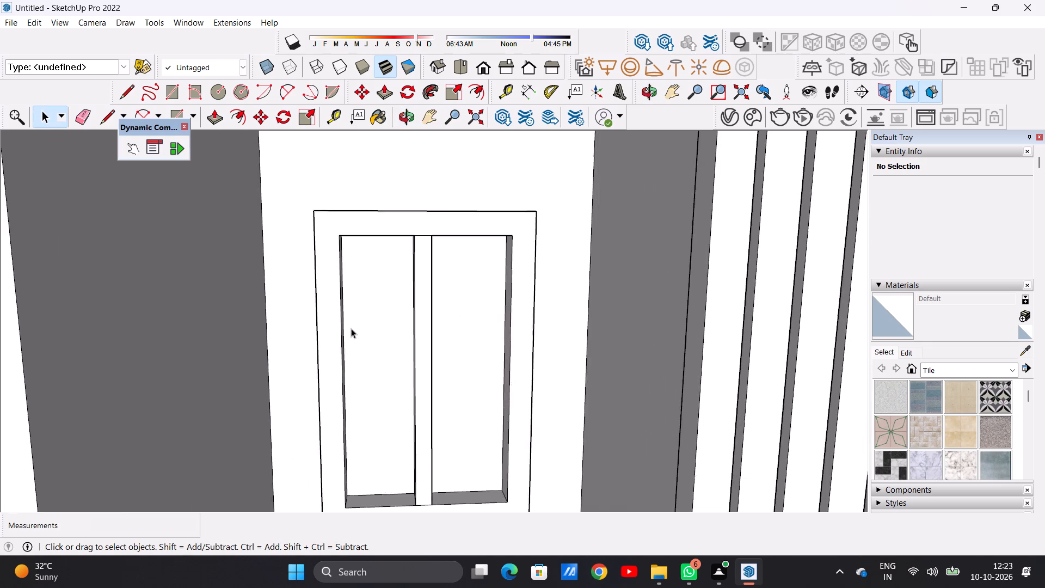
scroll(351, 328, "up", 1)
middle_click(349, 328)
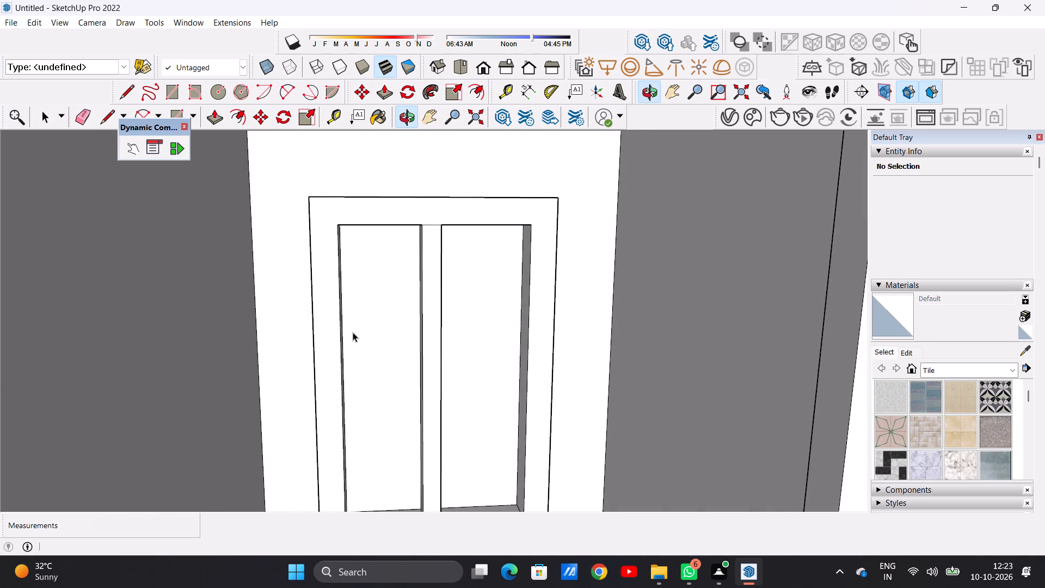
scroll(353, 332, "down", 20)
scroll(353, 332, "down", 9)
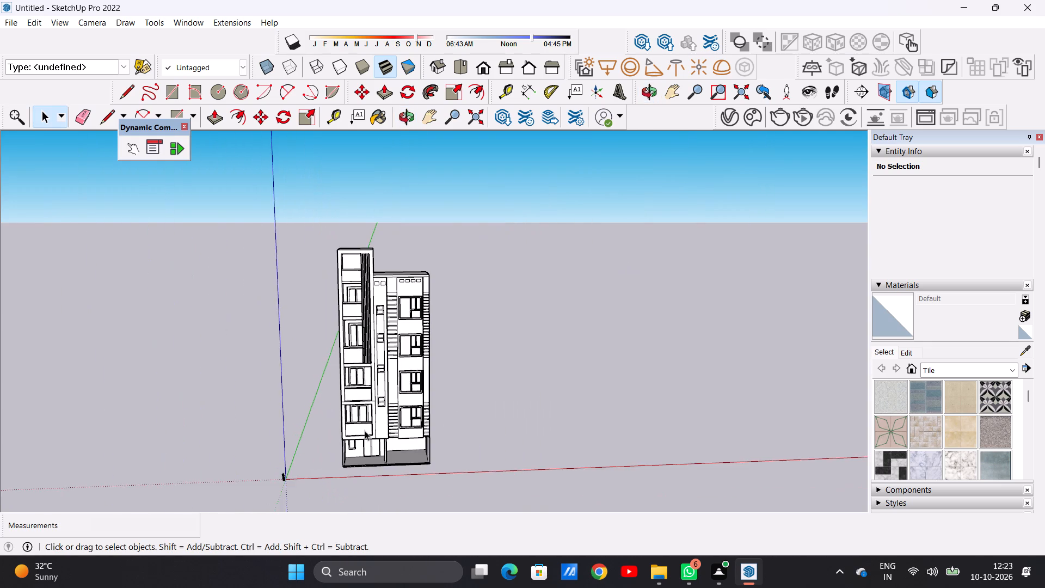
scroll(362, 420, "up", 16)
middle_click(375, 393)
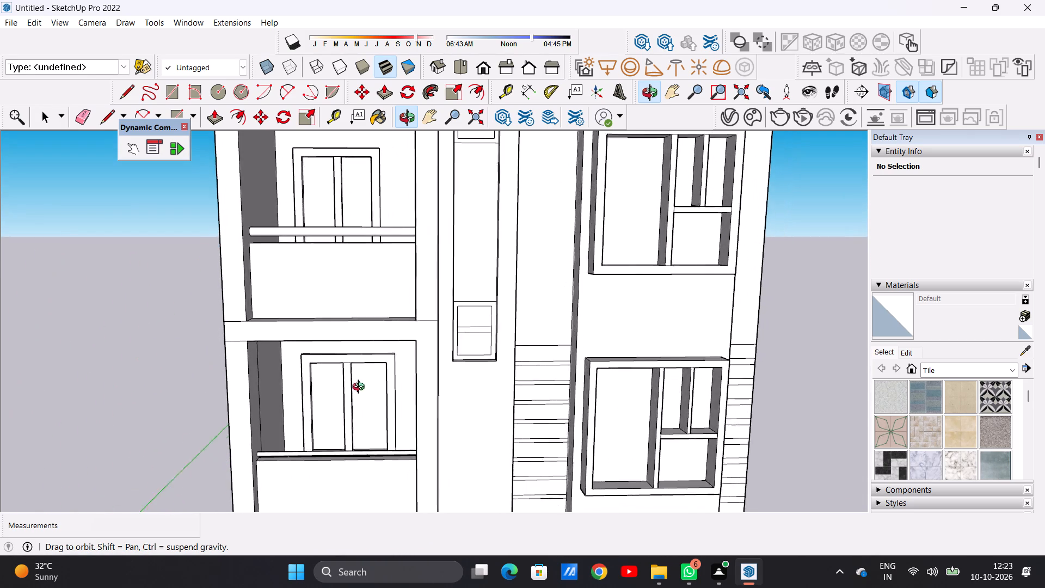
scroll(372, 388, "down", 13)
scroll(358, 449, "up", 14)
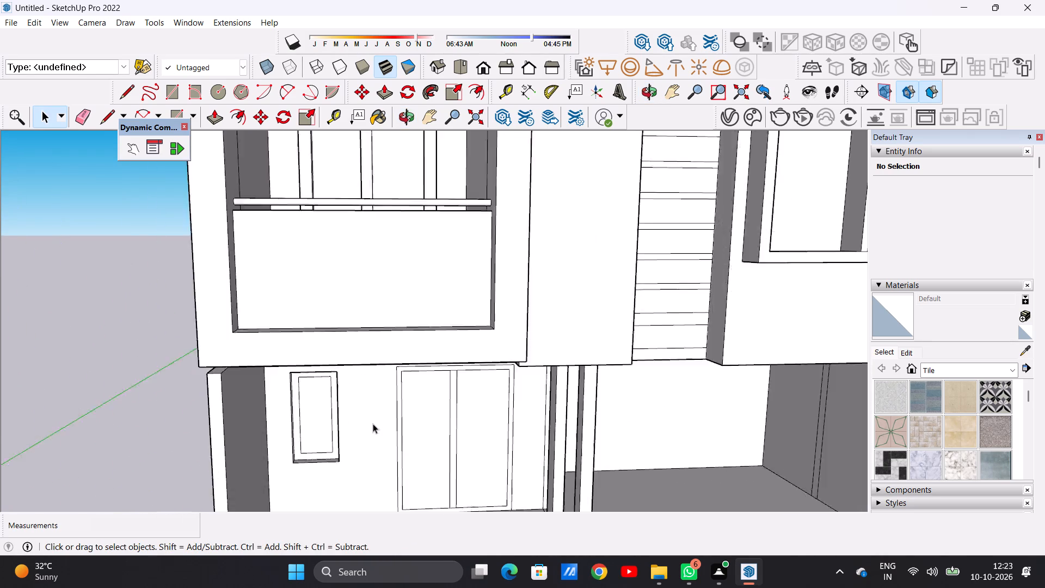
scroll(373, 424, "up", 3)
middle_click_drag(422, 449, 325, 433)
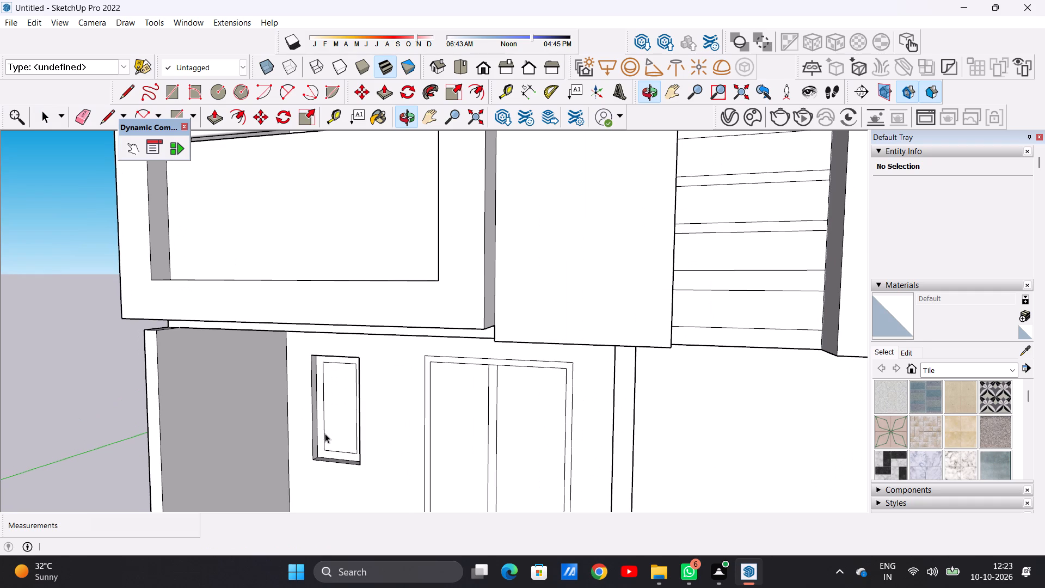
scroll(396, 412, "down", 15)
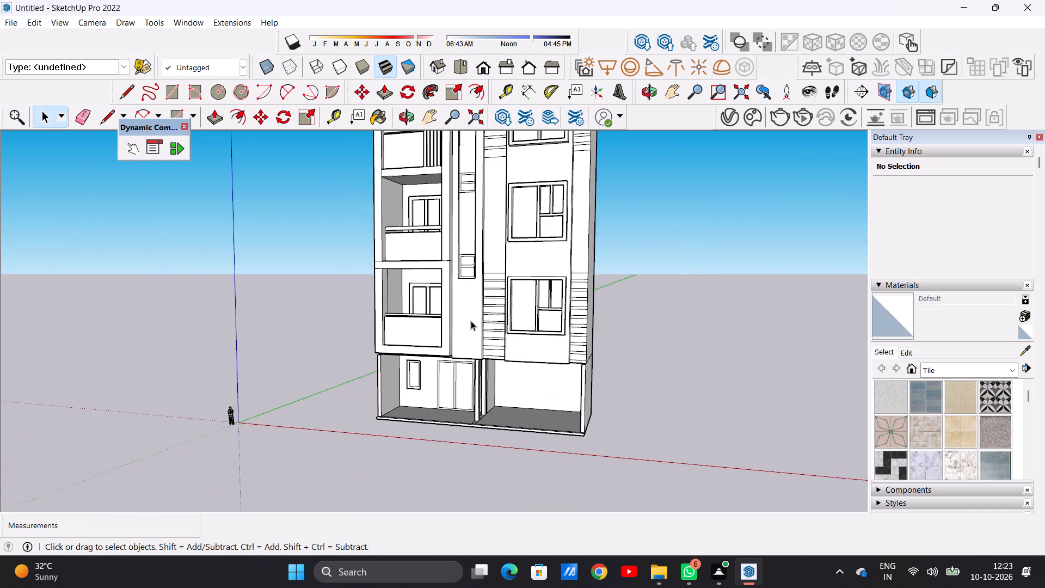
scroll(475, 340, "up", 4)
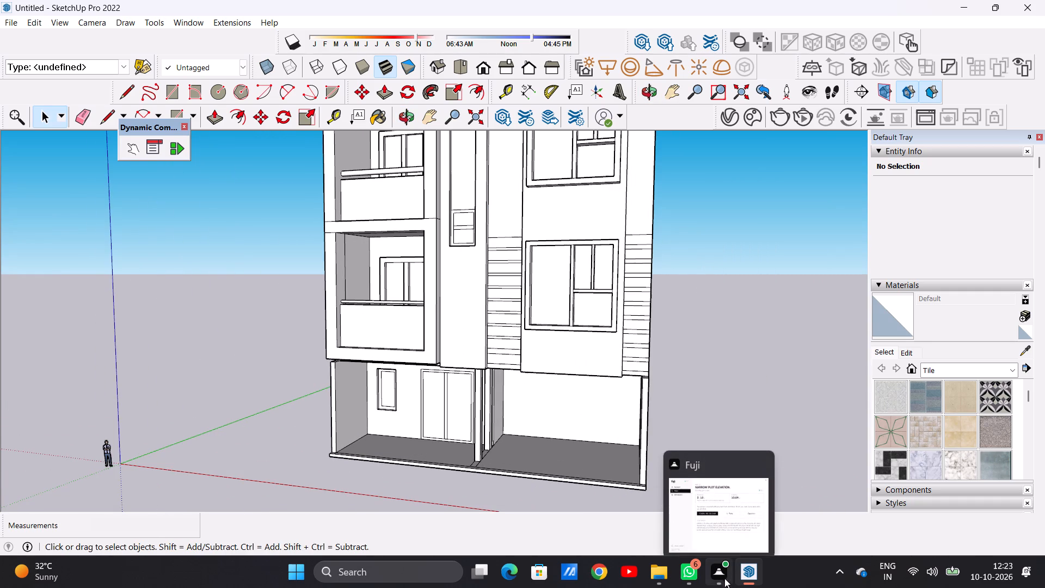
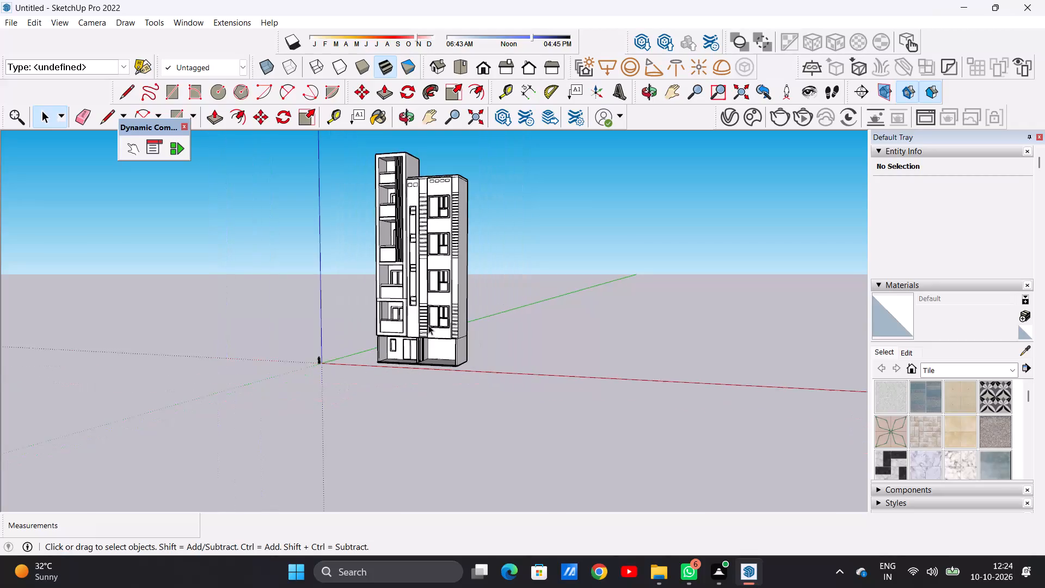
Examine the whole building's elevation from the front and at a slight angle, from the ground floor to the roofline.
scroll(445, 254, "up", 3)
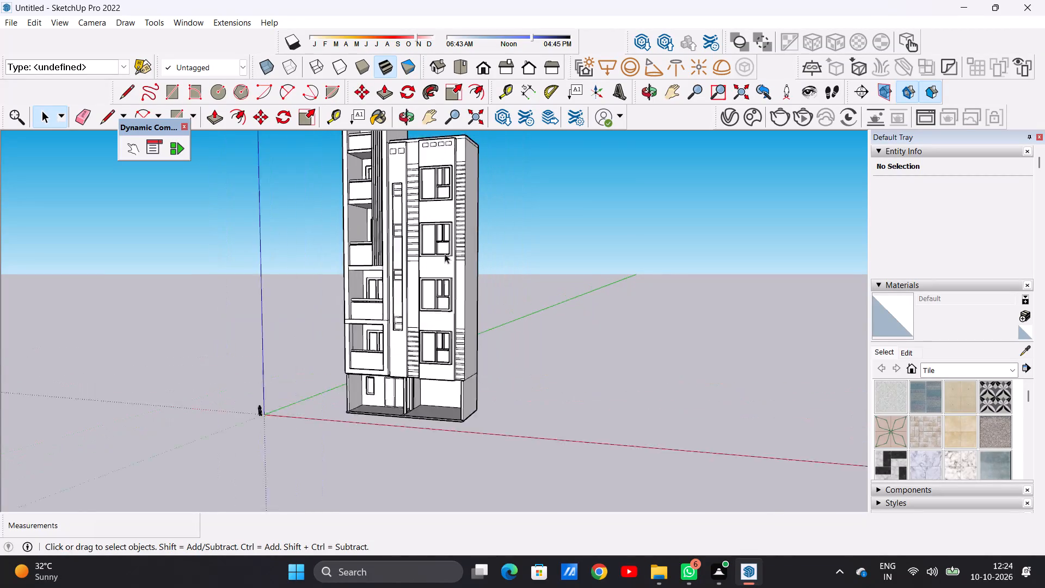
scroll(445, 254, "up", 3)
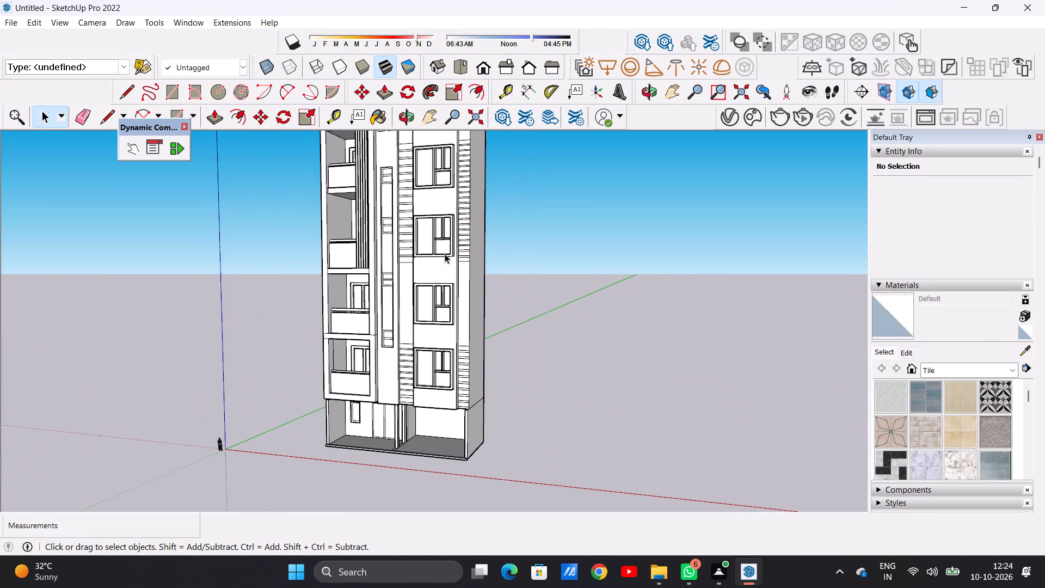
scroll(439, 268, "down", 6)
middle_click_drag(418, 263, 466, 269)
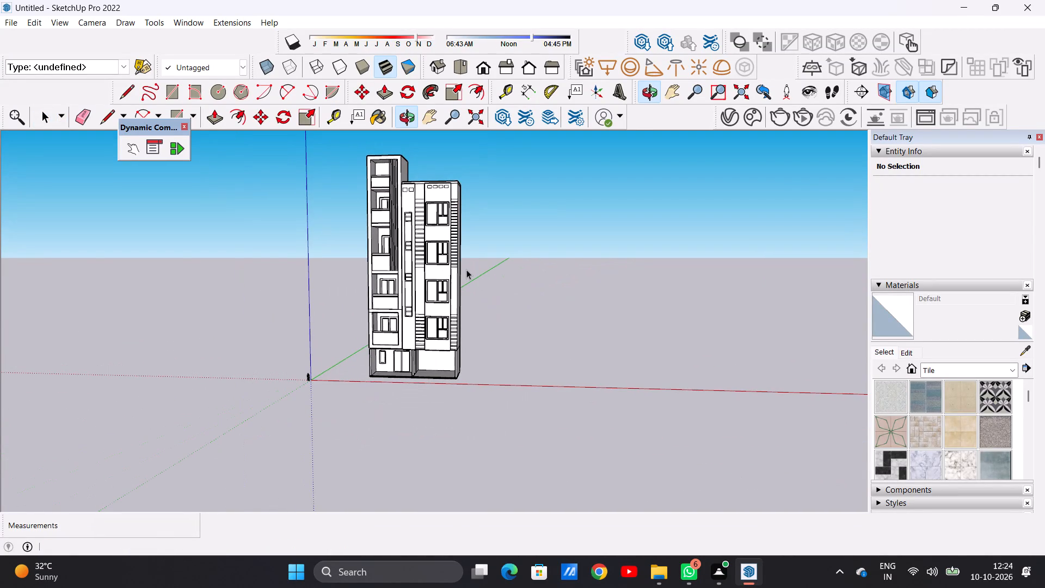
scroll(466, 271, "down", 6)
scroll(385, 216, "up", 10)
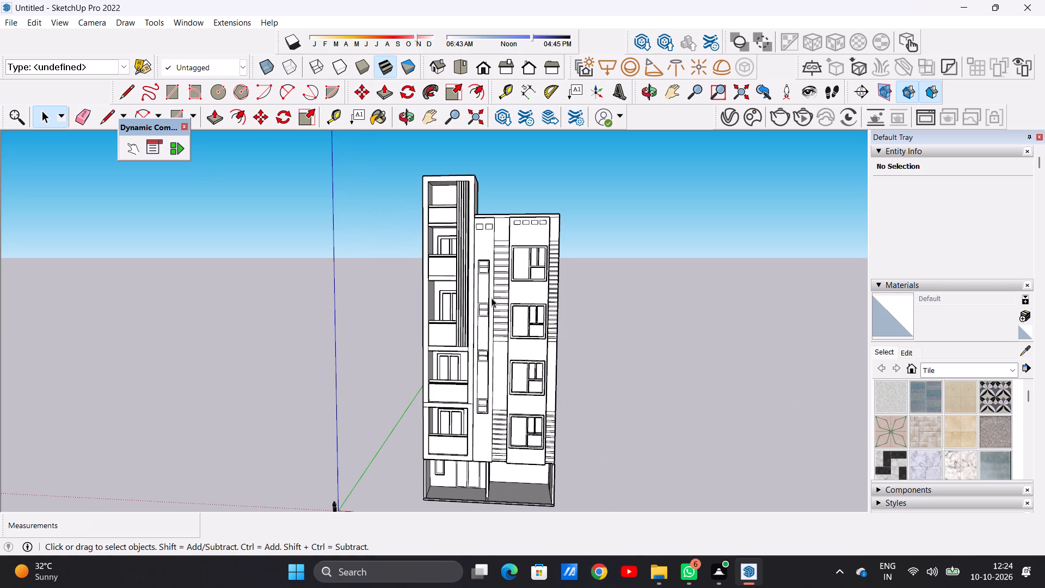
scroll(491, 298, "down", 3)
scroll(491, 298, "up", 1)
scroll(491, 298, "down", 1)
scroll(491, 298, "up", 1)
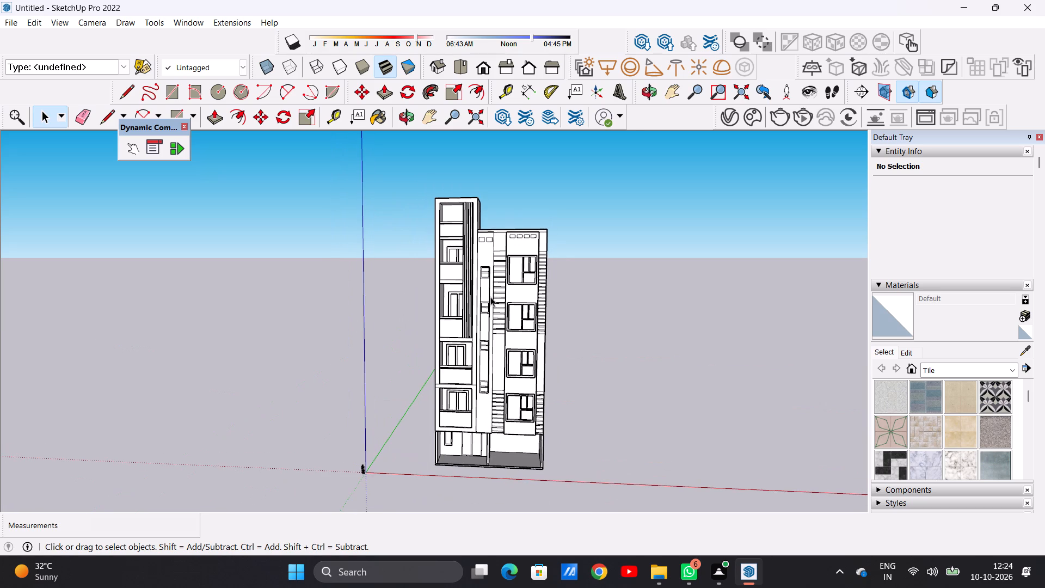
scroll(490, 297, "down", 3)
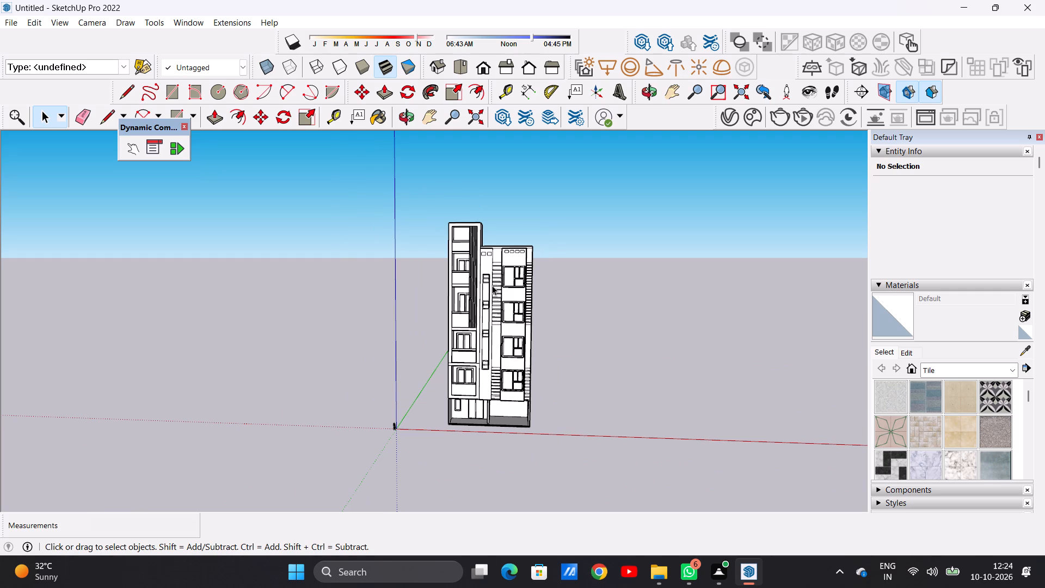
scroll(564, 384, "up", 5)
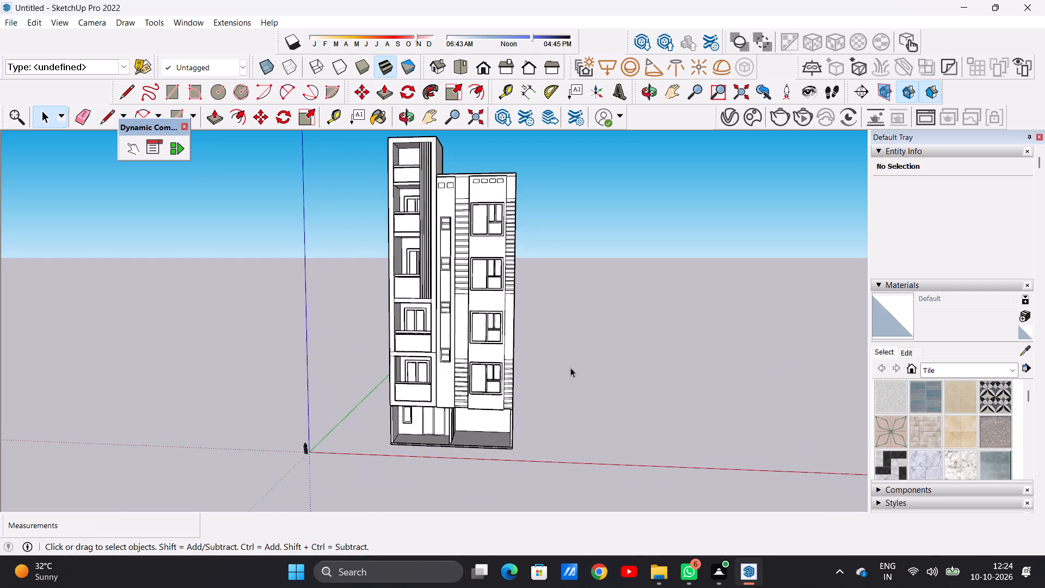
scroll(574, 356, "down", 4)
middle_click_drag(593, 339, 621, 360)
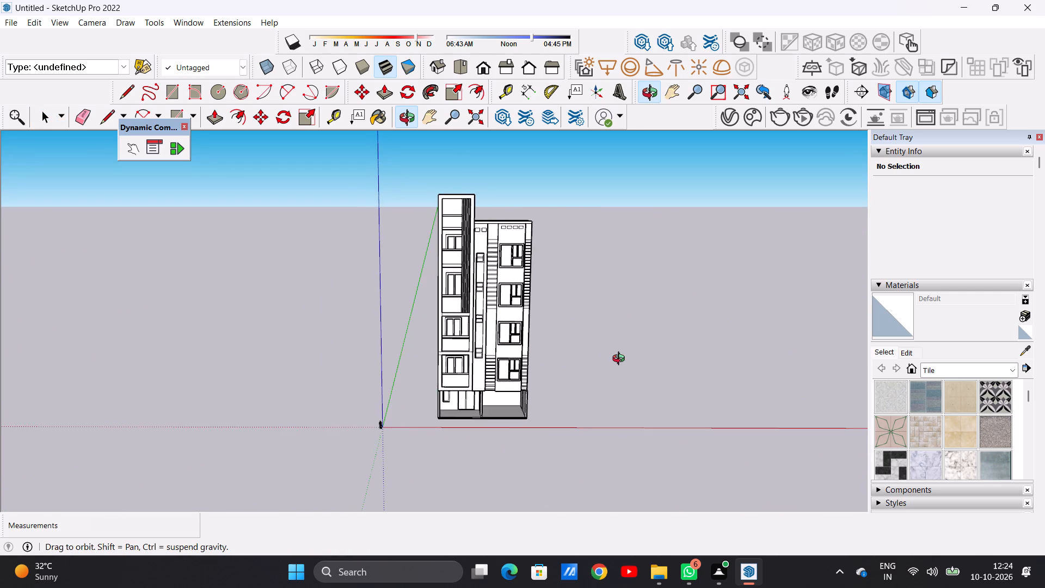
middle_click_drag(621, 360, 595, 346)
Inspect the open ground floor with its window, door and column up close, and review the full facade from the front and side.
scroll(494, 402, "up", 13)
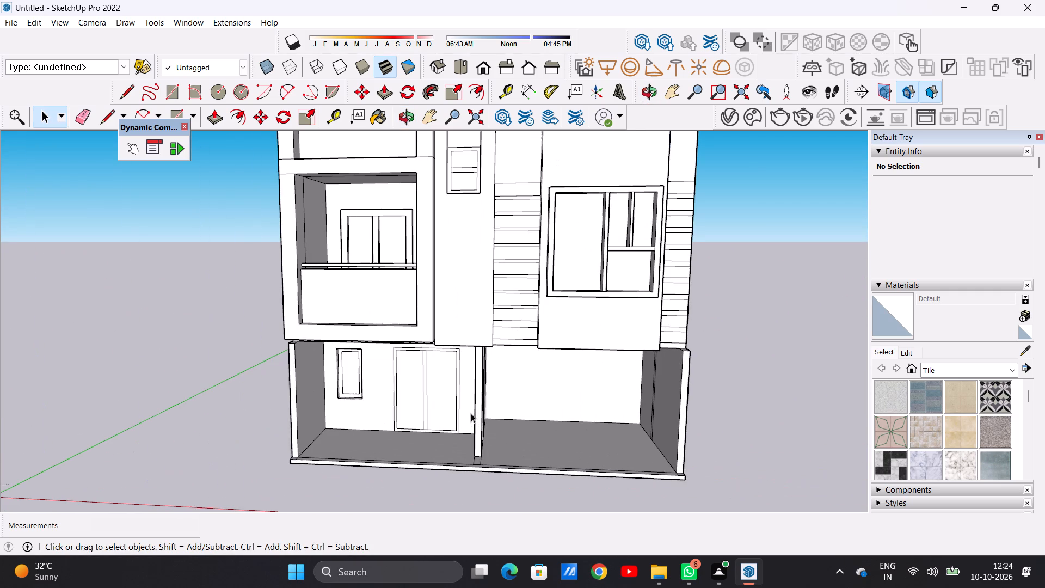
middle_click_drag(440, 408, 410, 413)
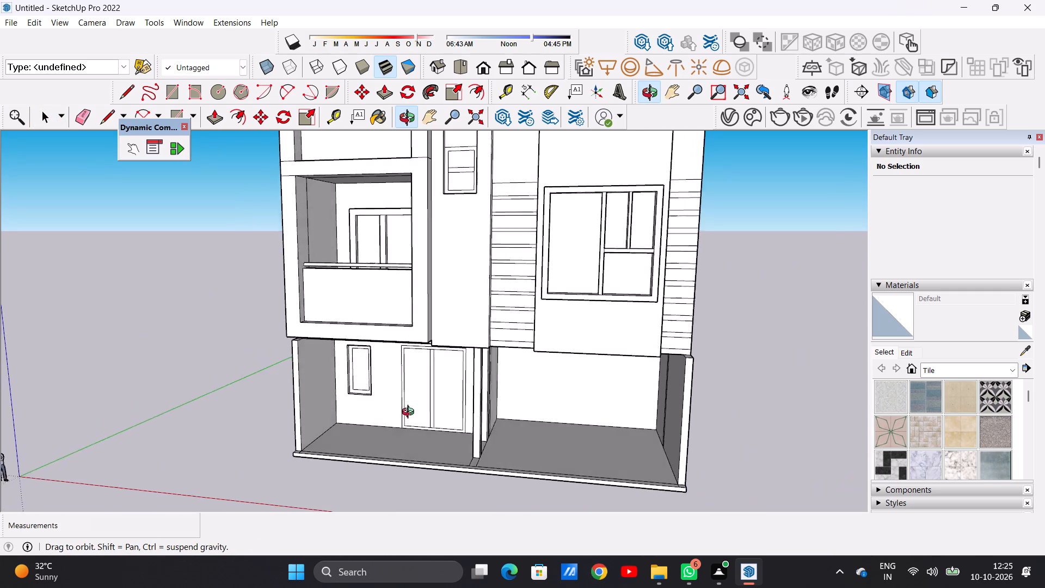
middle_click_drag(410, 413, 447, 411)
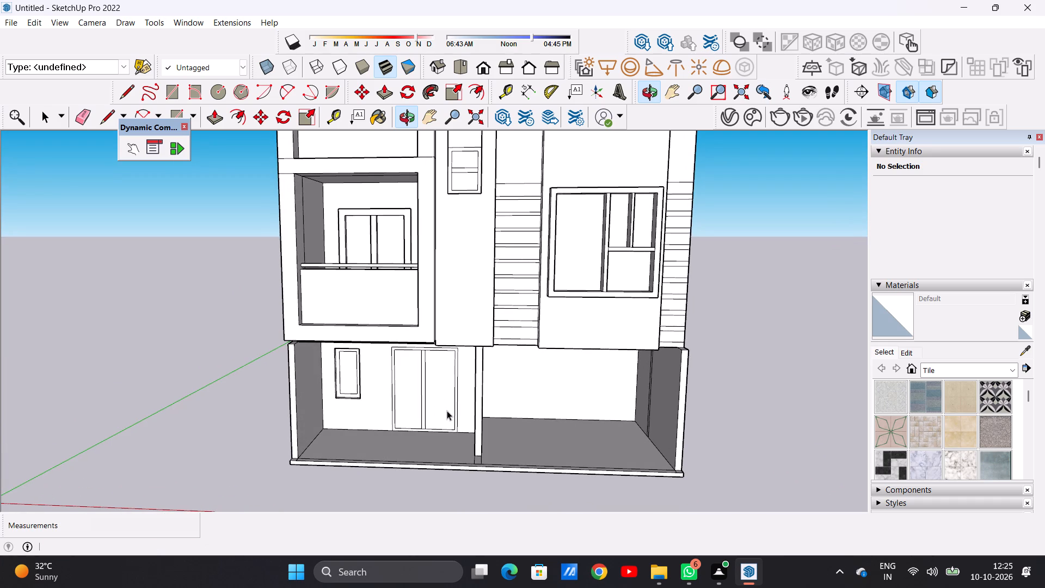
scroll(447, 411, "down", 8)
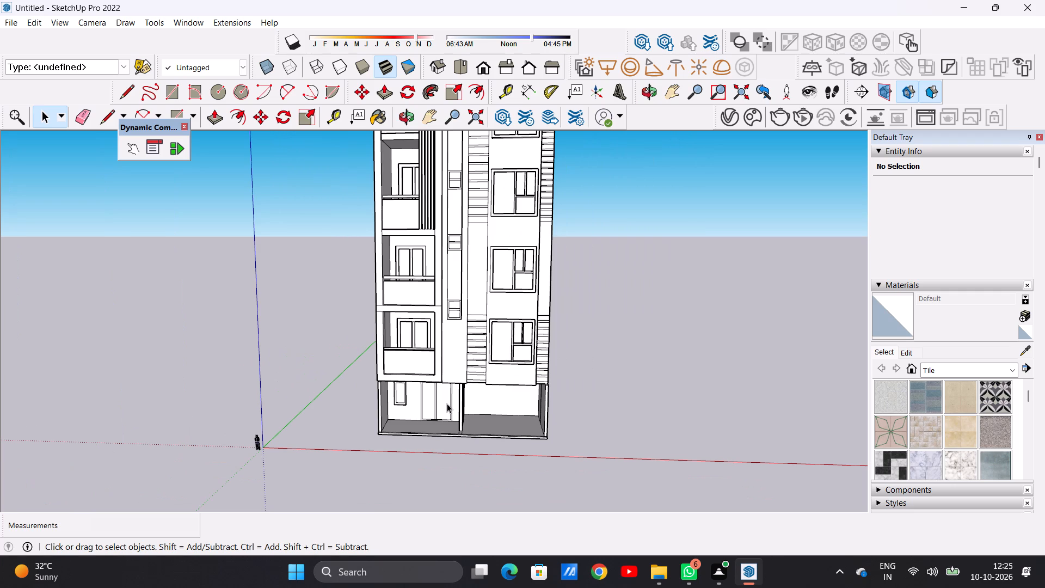
scroll(447, 403, "down", 6)
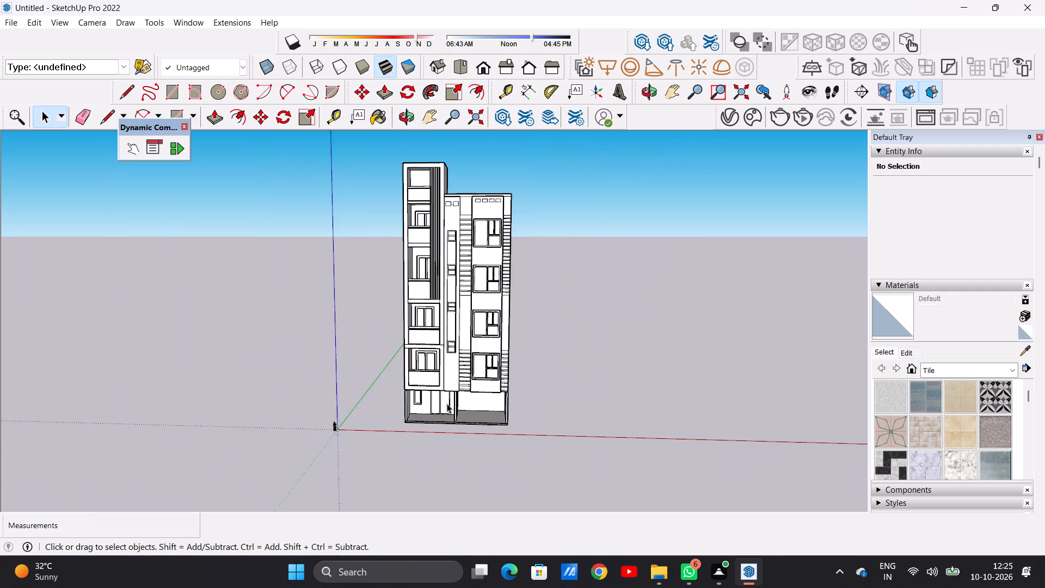
scroll(447, 403, "down", 5)
scroll(484, 296, "up", 7)
middle_click_drag(474, 302, 354, 304)
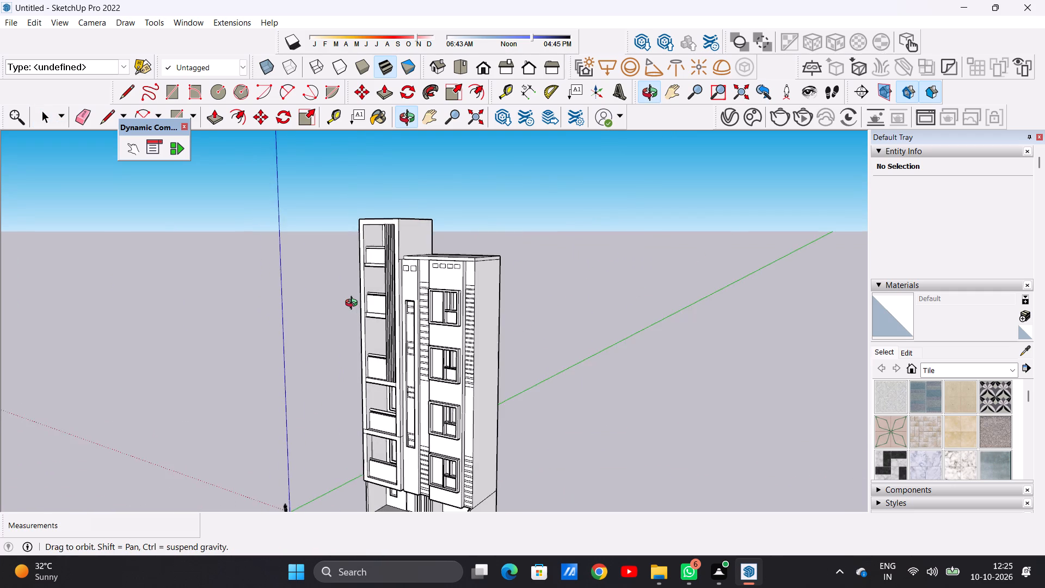
middle_click_drag(354, 304, 487, 299)
scroll(471, 320, "down", 3)
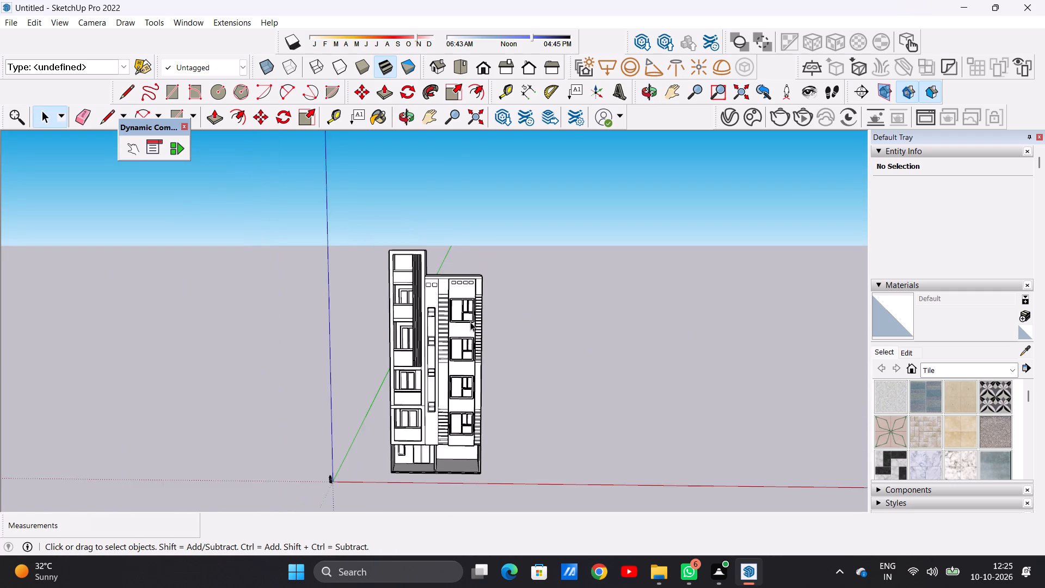
scroll(470, 322, "down", 3)
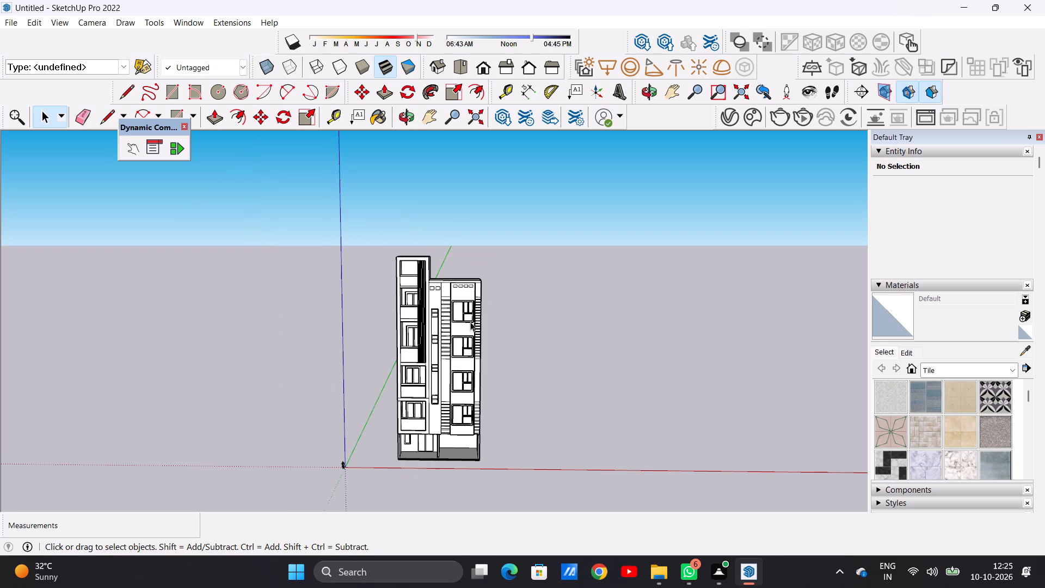
Draw a rectangle about 2' 1 9/16" by 1' 7 1/16" on the ceiling of the tower's top balcony, near its outer front corner.
scroll(410, 271, "up", 5)
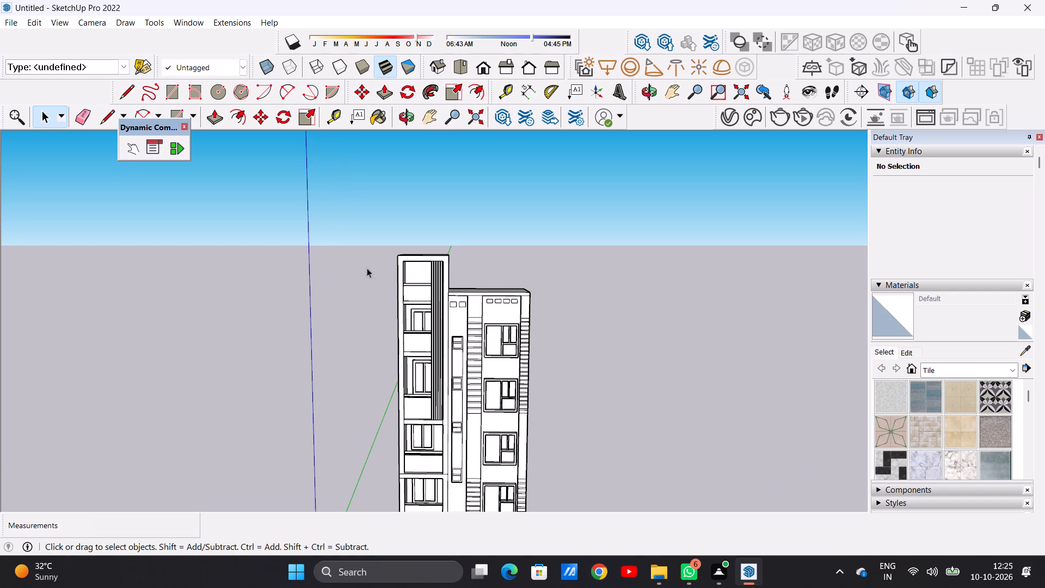
scroll(375, 284, "up", 10)
scroll(445, 296, "up", 1)
middle_click_drag(445, 296, 441, 199)
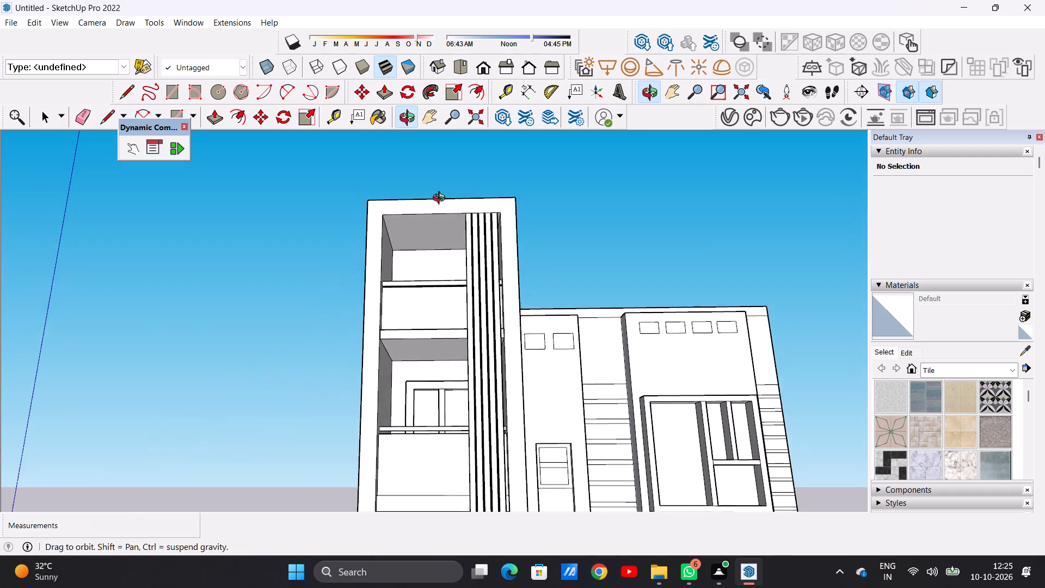
middle_click_drag(441, 199, 442, 198)
scroll(420, 211, "up", 4)
middle_click_drag(414, 225, 433, 203)
scroll(428, 218, "up", 3)
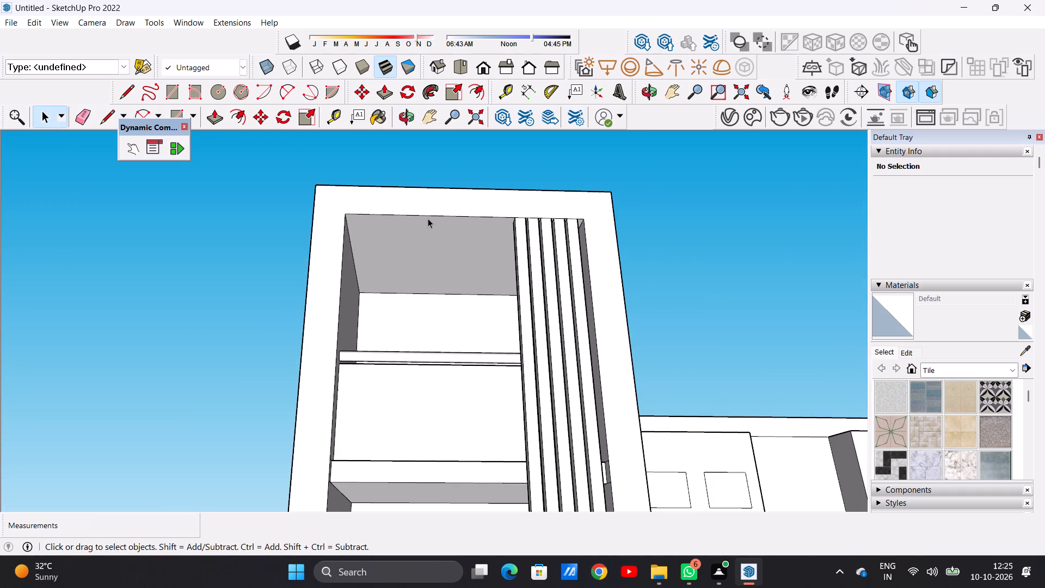
key("r")
middle_click_drag(488, 291, 469, 294)
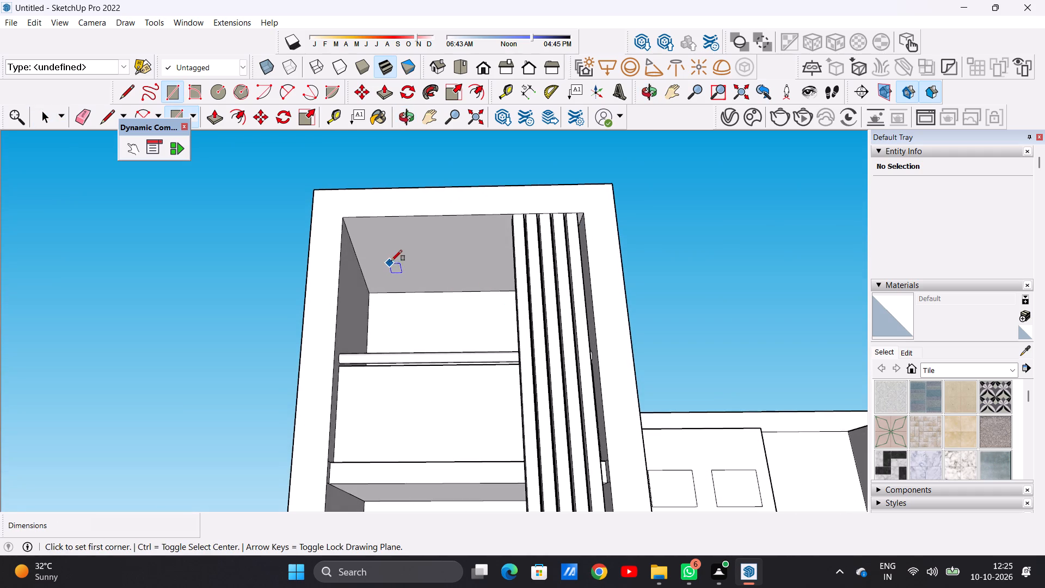
scroll(568, 253, "down", 6)
scroll(479, 246, "up", 12)
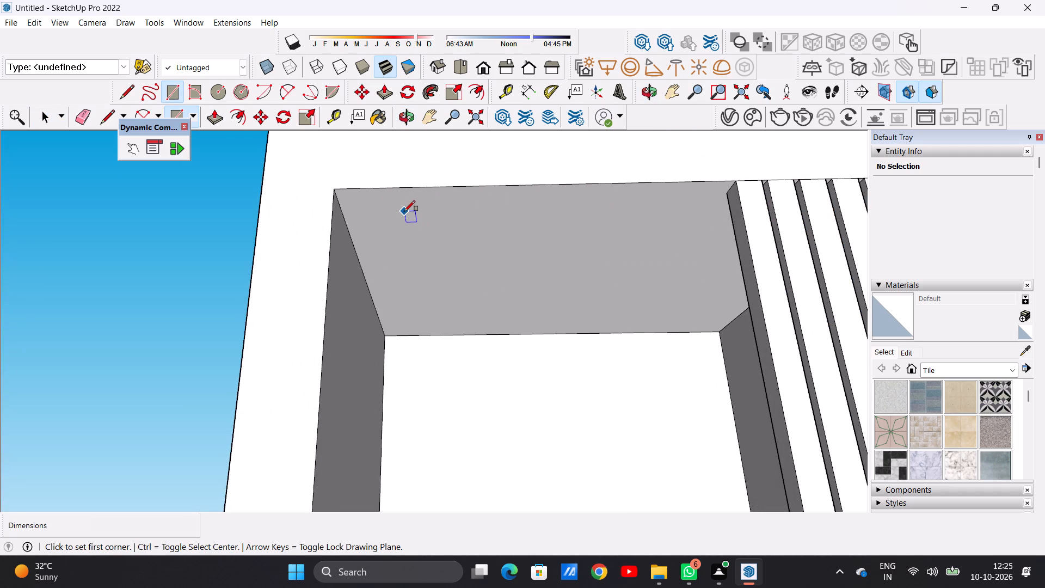
left_click(399, 205)
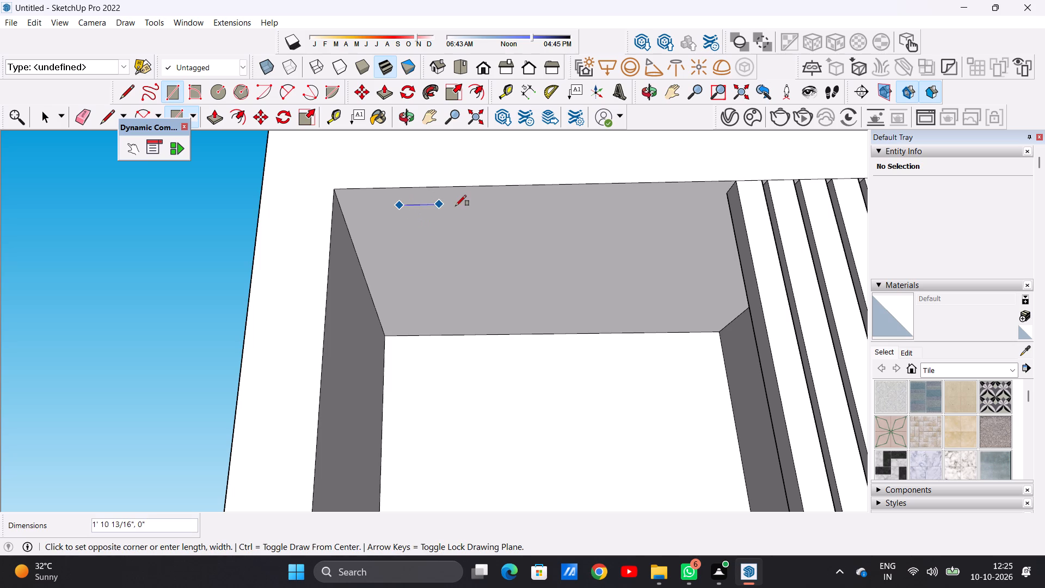
left_click(441, 231)
key("space")
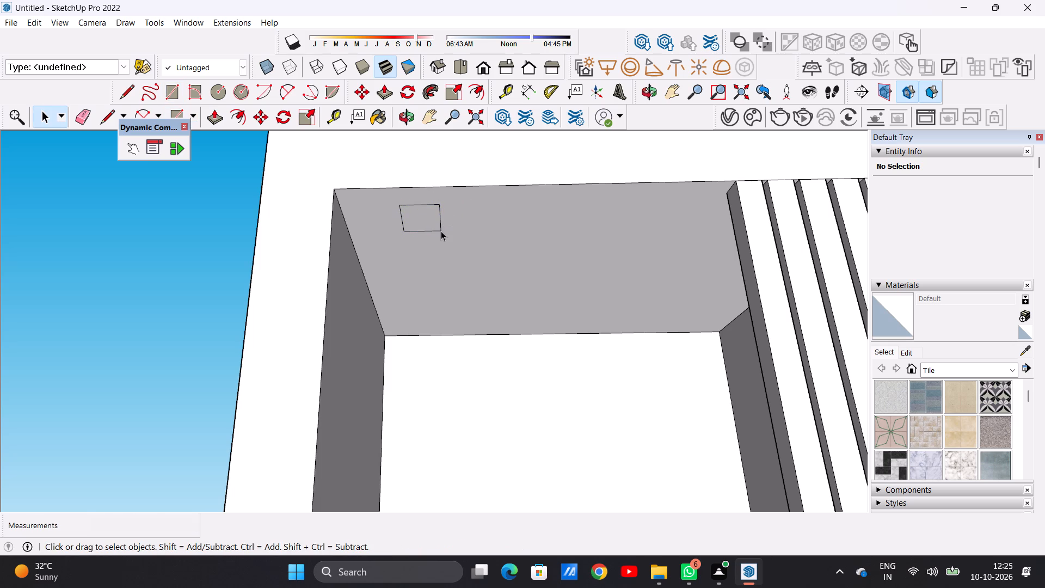
Copy the ceiling rectangle about 10' 1 7/8" along the red axis, to the end of the top balcony's ceiling near the vertical fins.
scroll(391, 242, "down", 7)
scroll(463, 253, "up", 5)
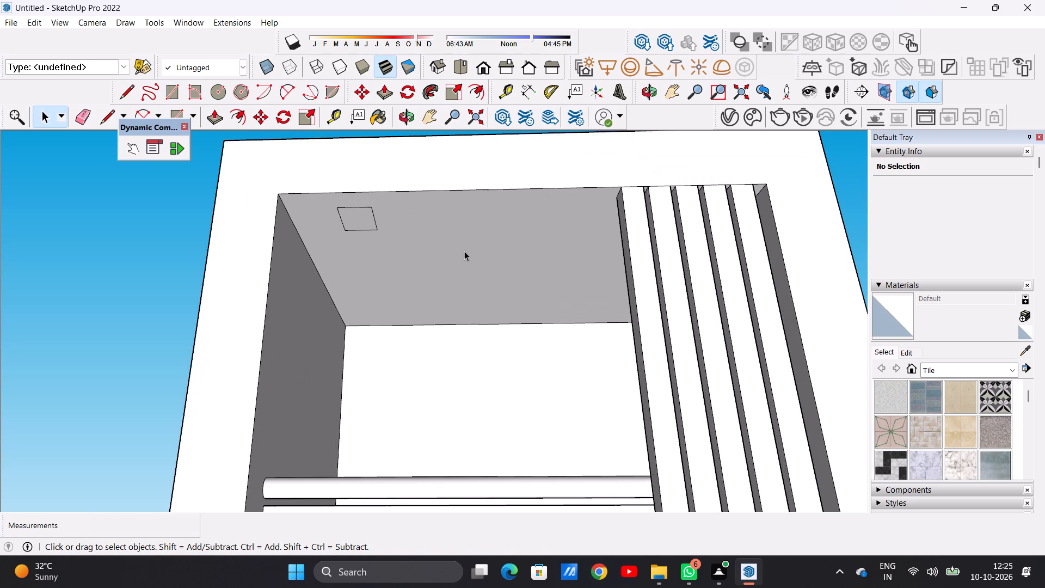
scroll(464, 251, "up", 1)
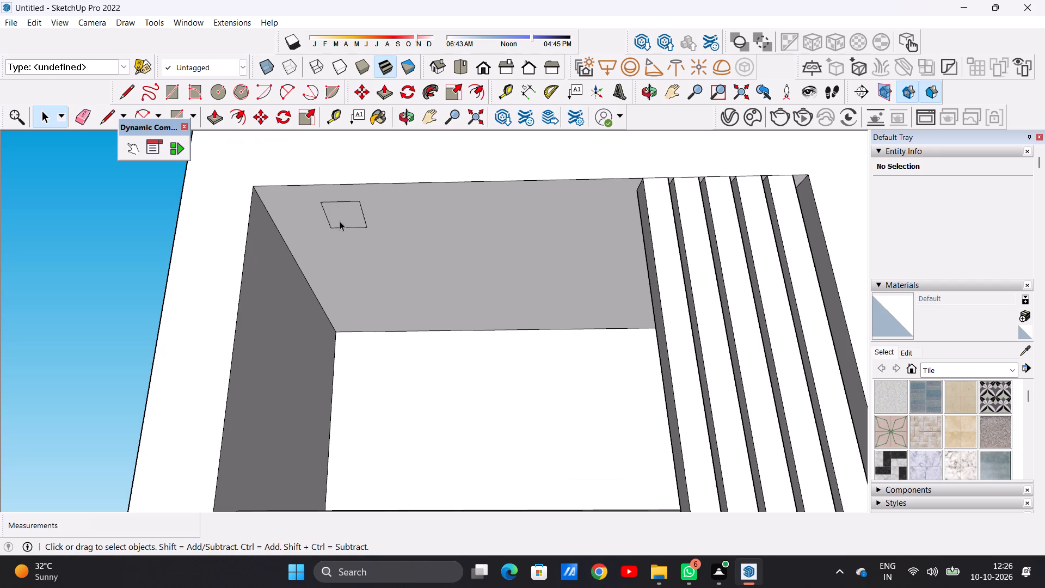
double_click(340, 221)
key("m")
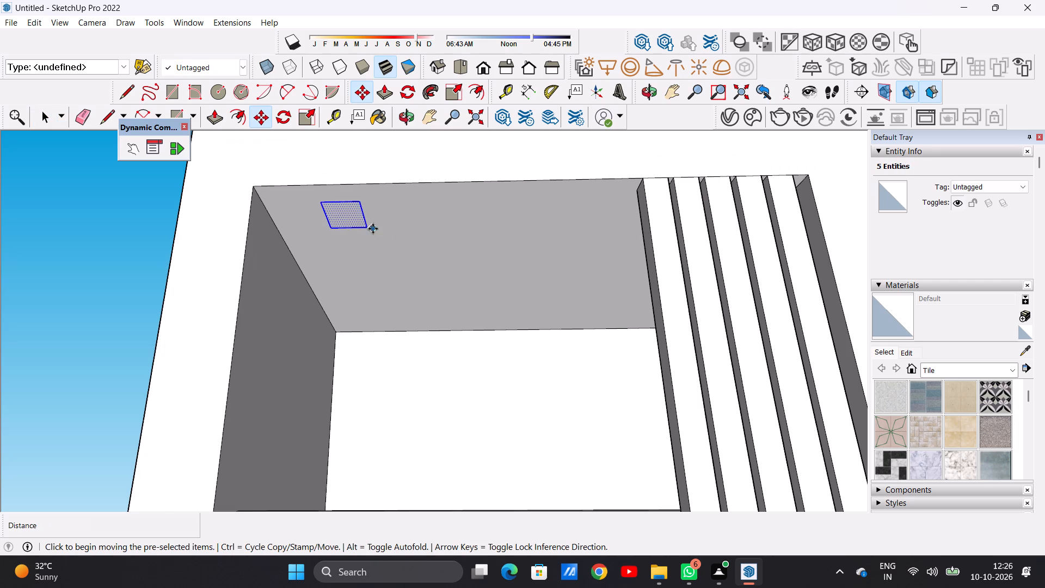
left_click(370, 226)
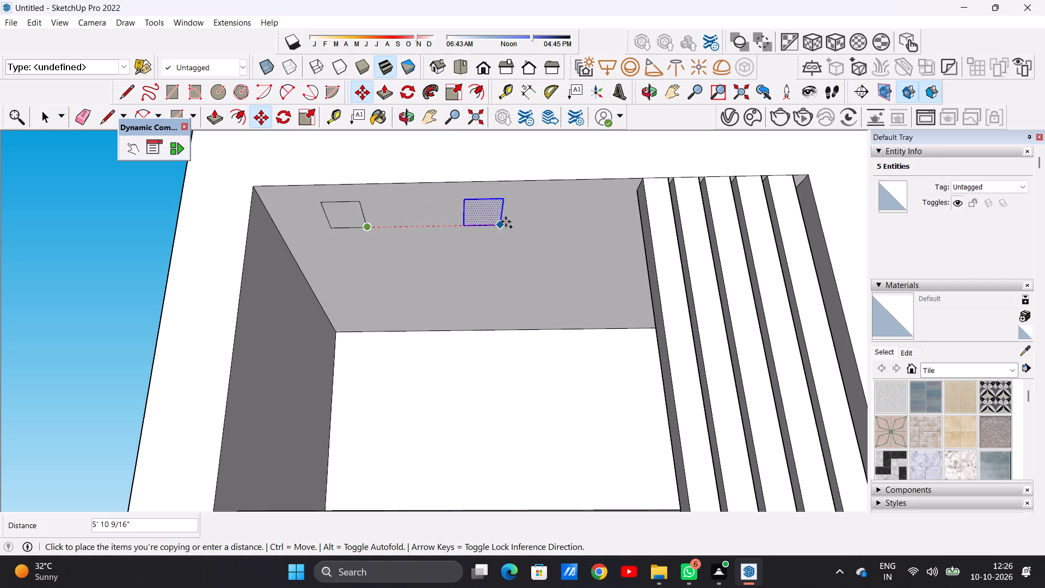
left_click(600, 219)
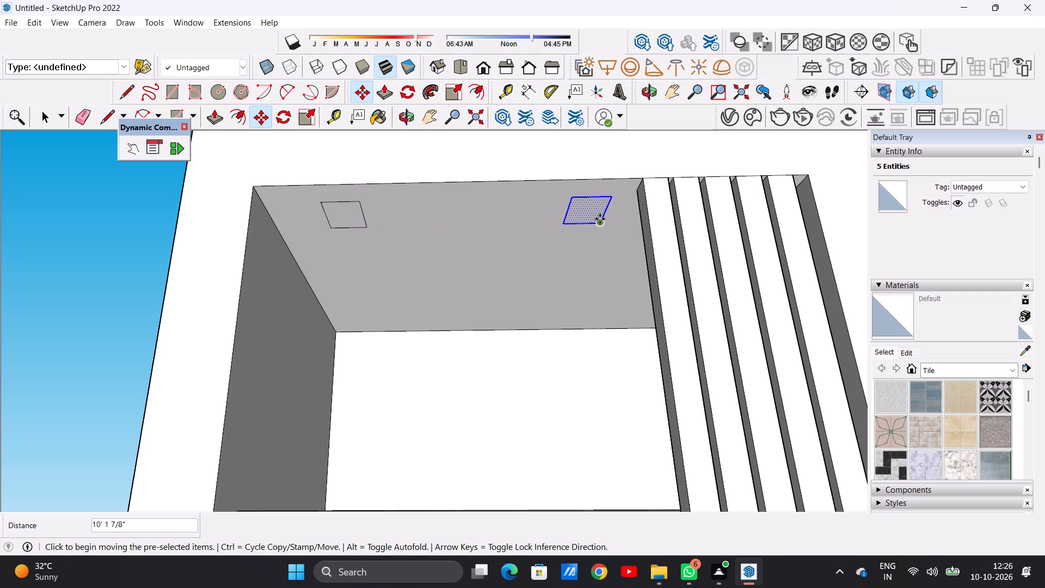
key("space")
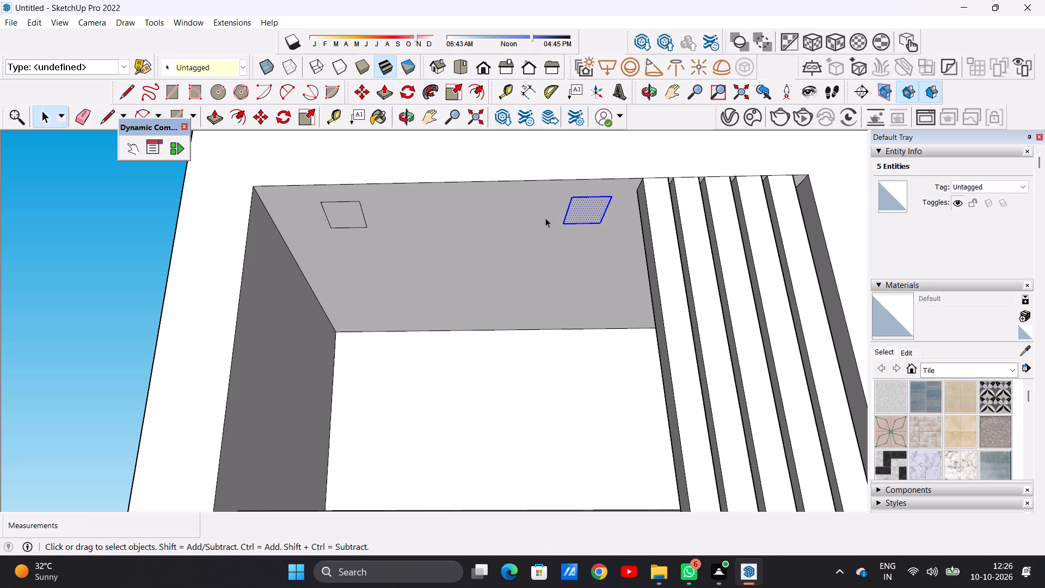
scroll(527, 218, "down", 8)
left_click(739, 217)
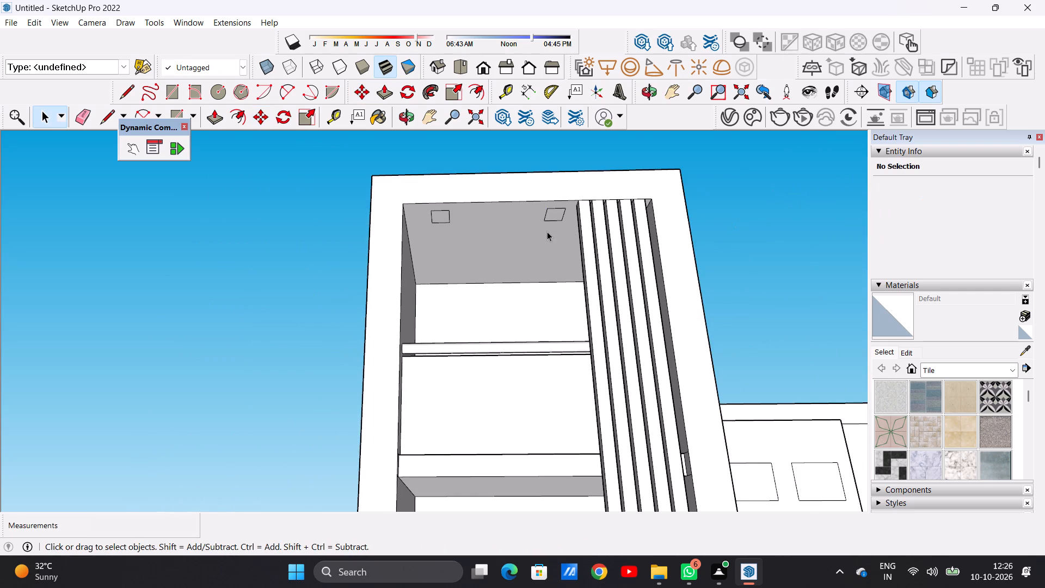
Draw a rectangle about 2' 6 11/16" by 1' 11" on the ceiling of the balcony below the top one, near its outer front corner.
middle_click_drag(546, 231, 536, 258)
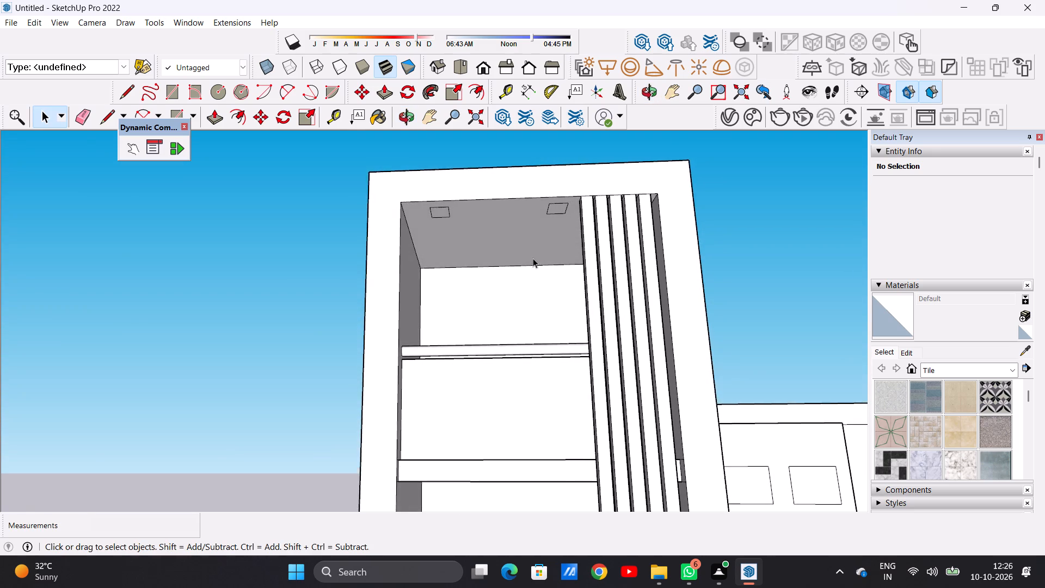
scroll(498, 273, "down", 8)
middle_click_drag(506, 339, 511, 297)
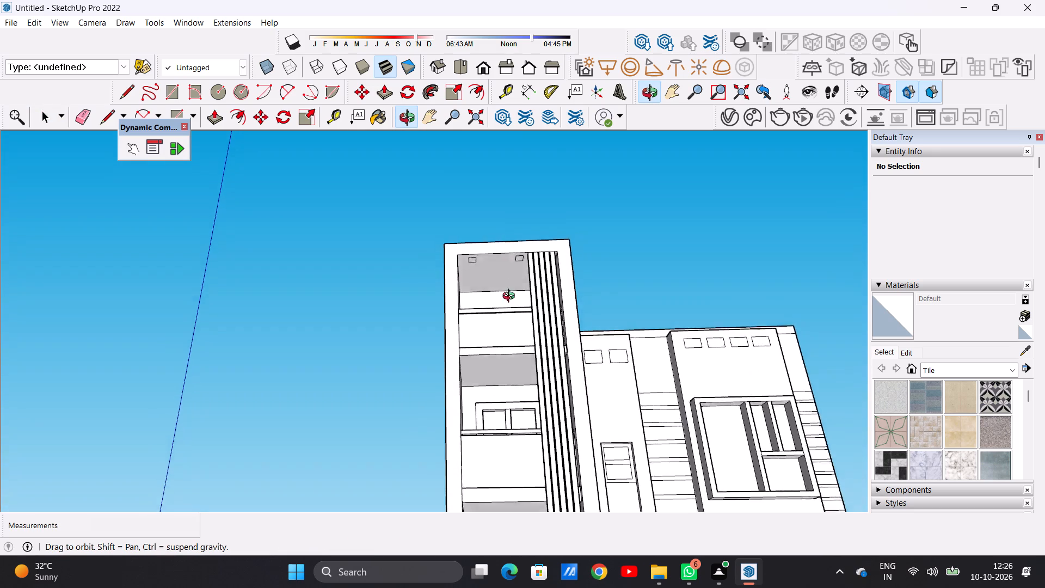
middle_click_drag(511, 297, 528, 311)
scroll(519, 357, "up", 5)
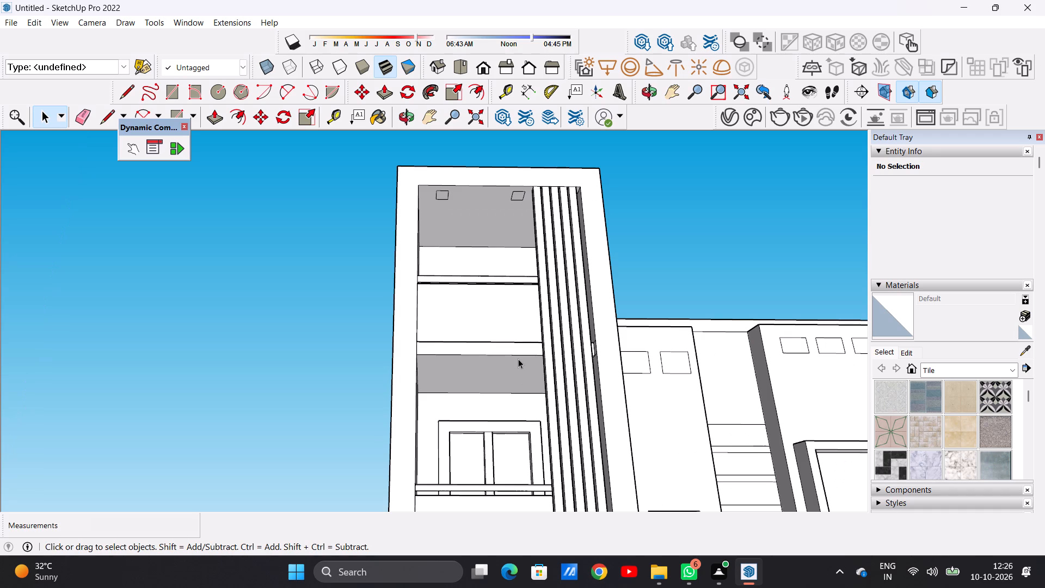
scroll(508, 363, "down", 1)
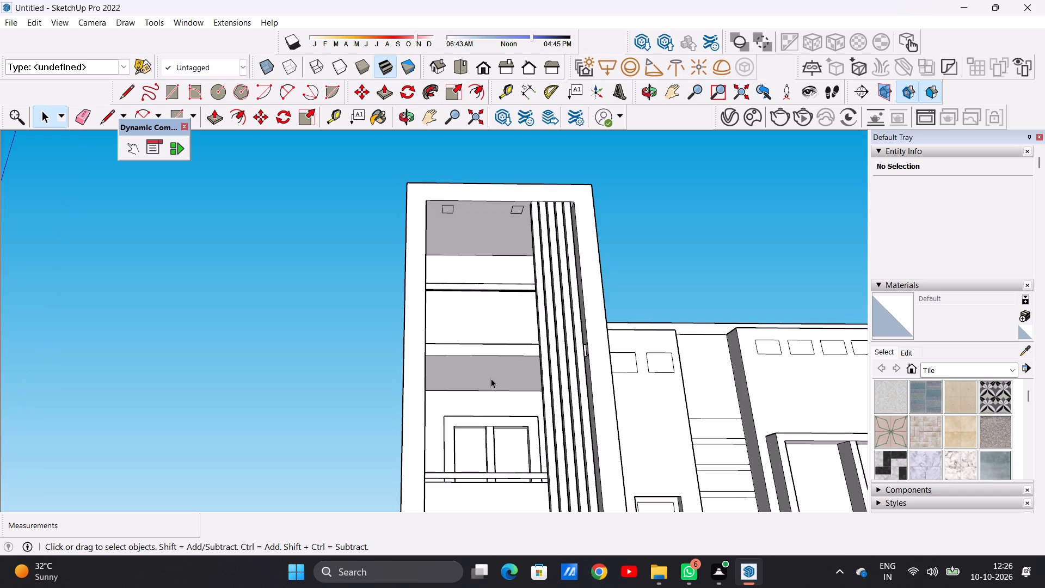
middle_click_drag(488, 378, 496, 317)
scroll(507, 383, "up", 2)
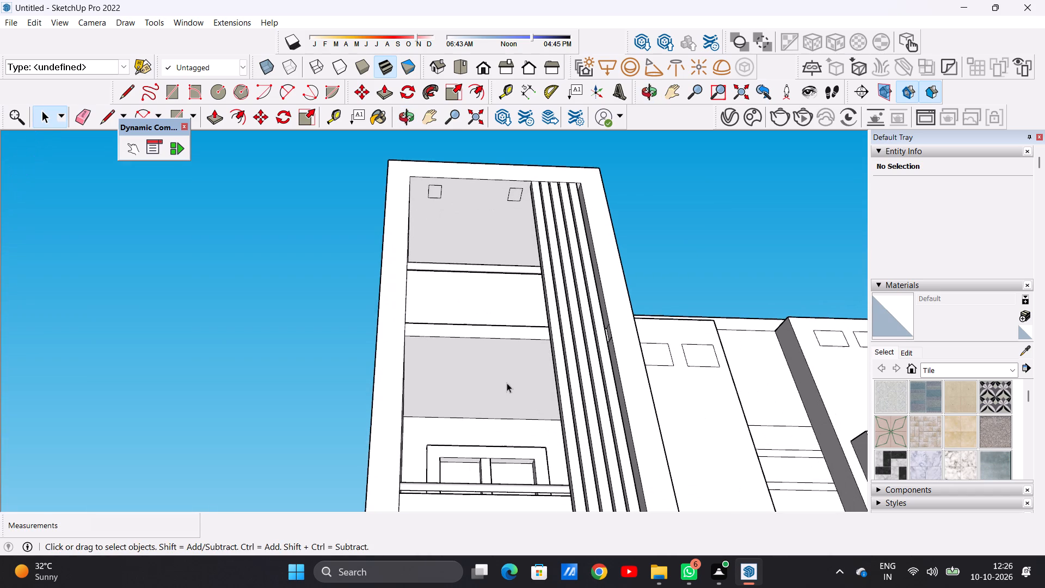
scroll(472, 382, "down", 4)
scroll(472, 383, "up", 4)
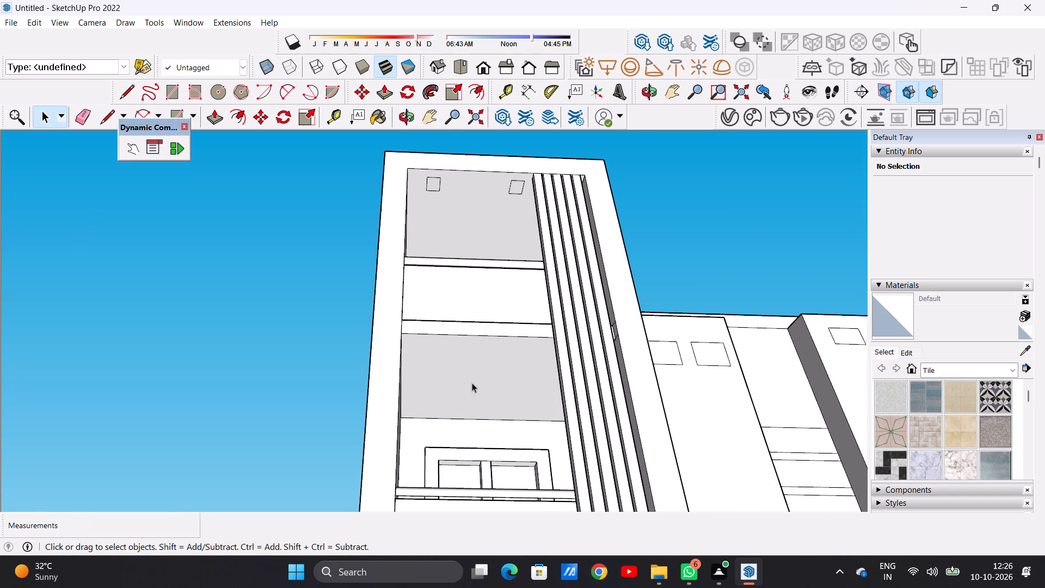
scroll(391, 384, "down", 3)
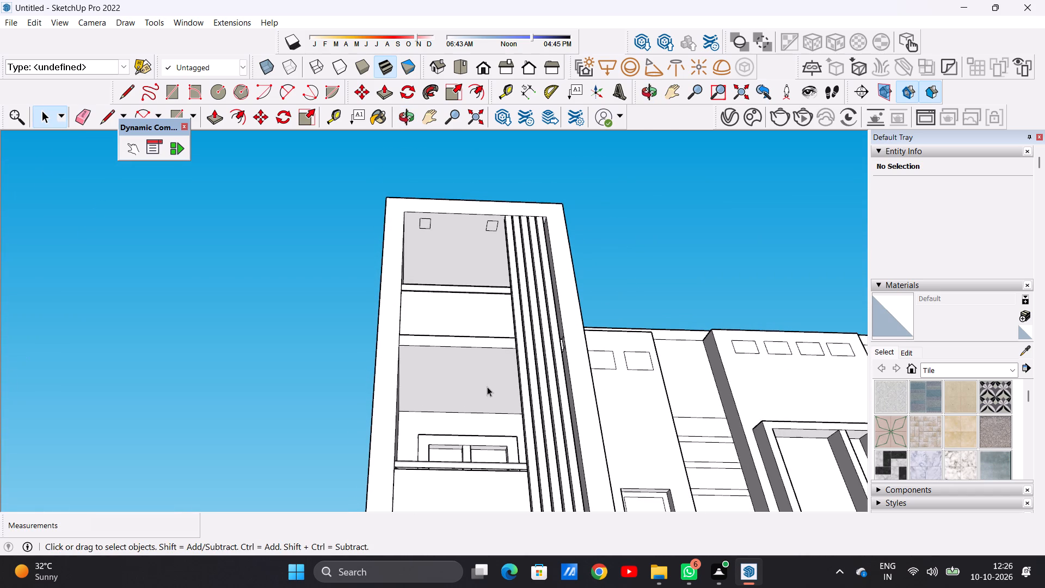
middle_click_drag(487, 387, 474, 371)
scroll(474, 371, "up", 1)
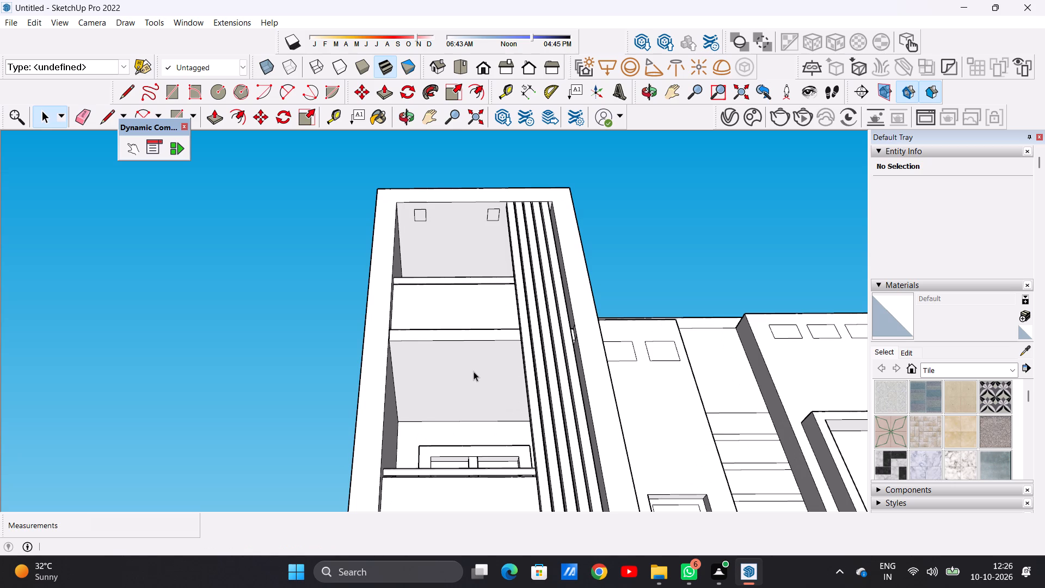
key("r")
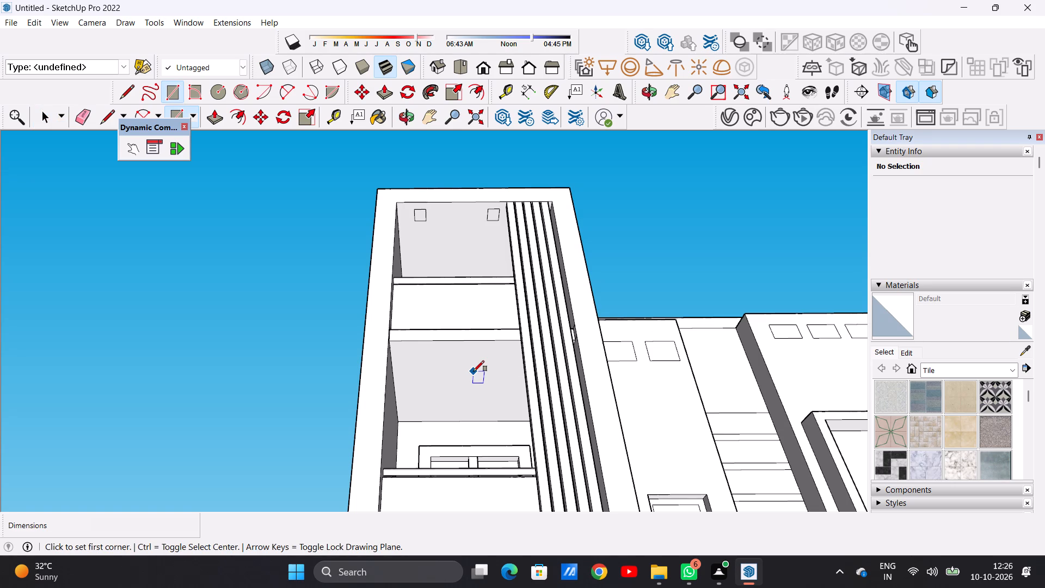
scroll(404, 357, "up", 5)
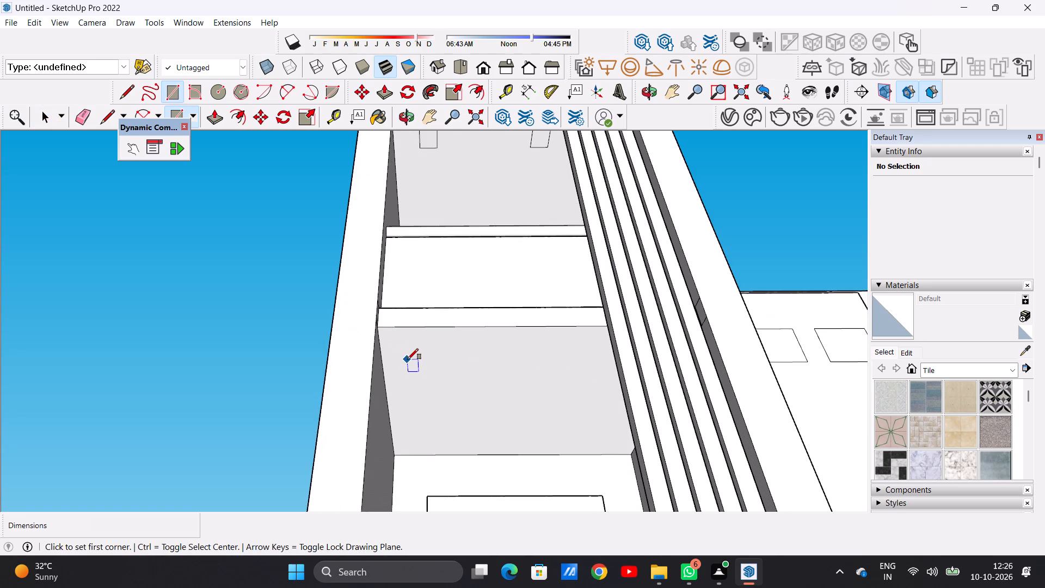
left_click(399, 344)
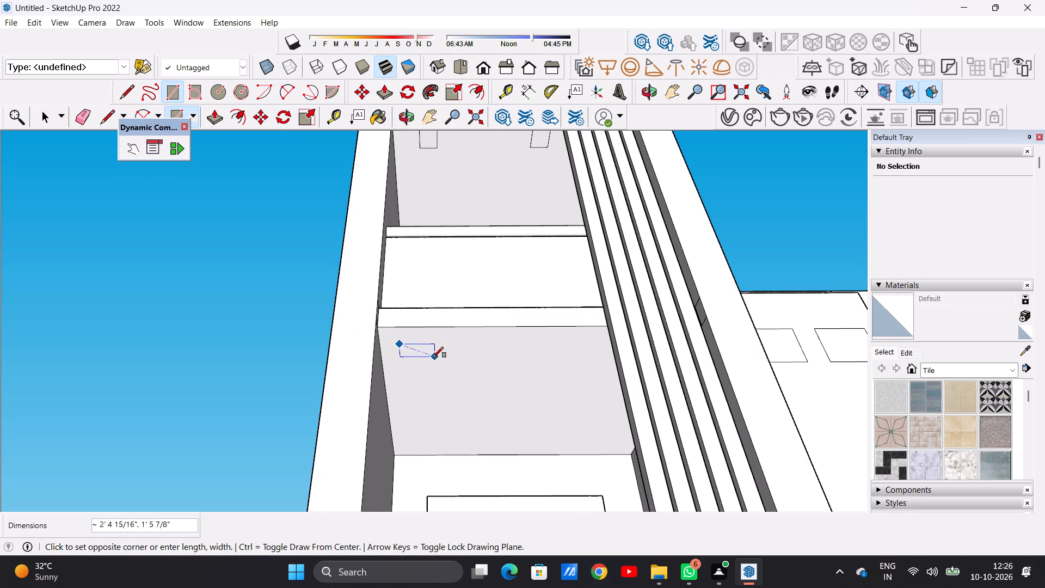
left_click(428, 365)
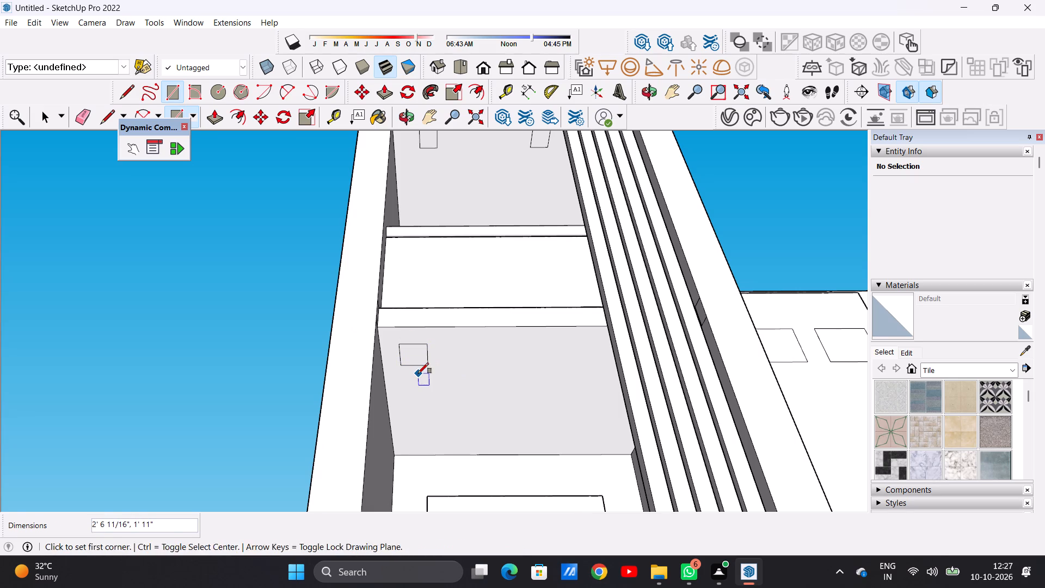
key("space")
Copy the new ceiling rectangle about 10' 9 13/16" straight back, near the rear edge of the same ceiling.
double_click(421, 362)
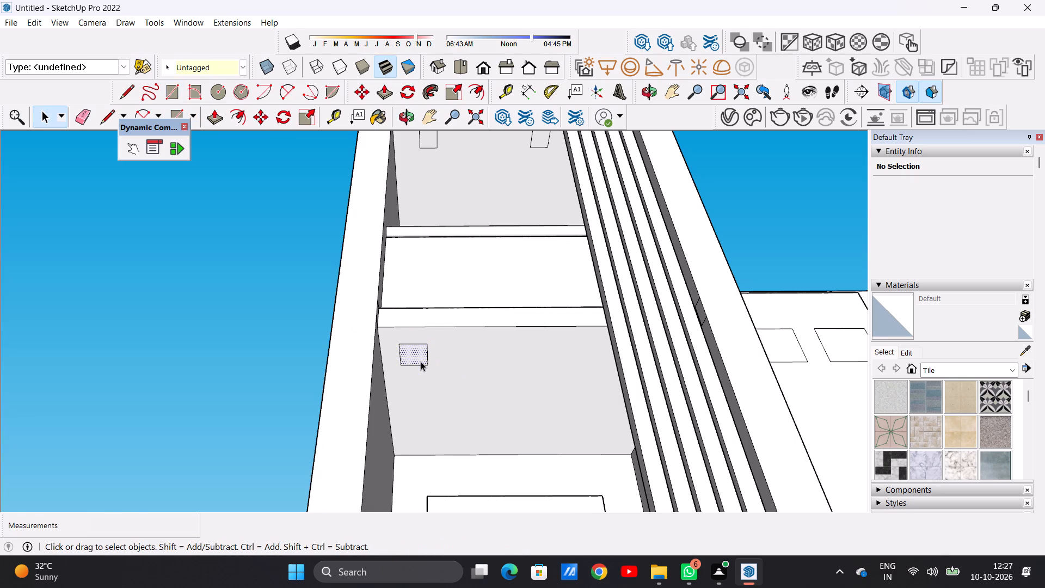
key("m")
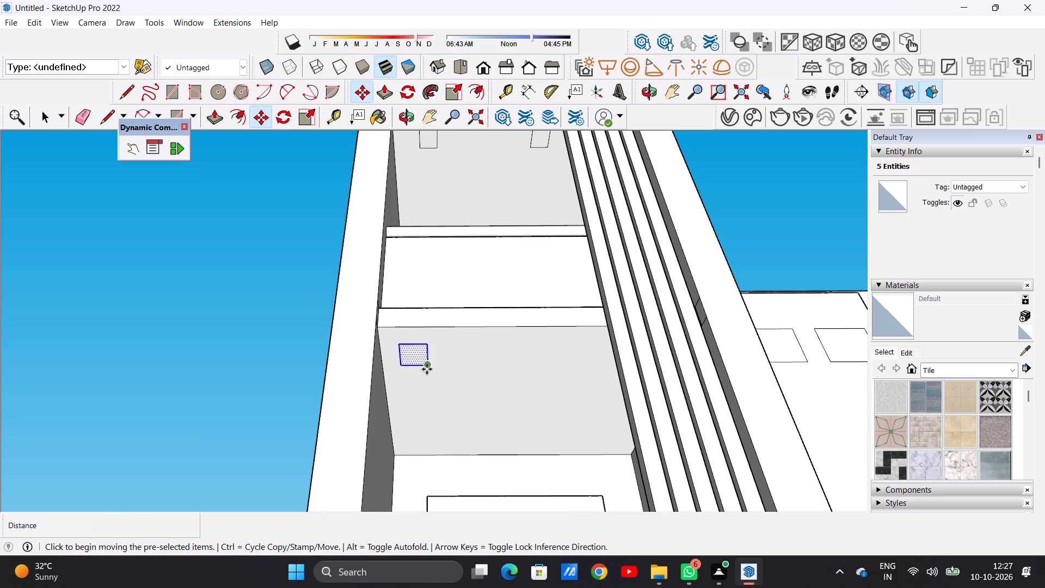
left_click(427, 369)
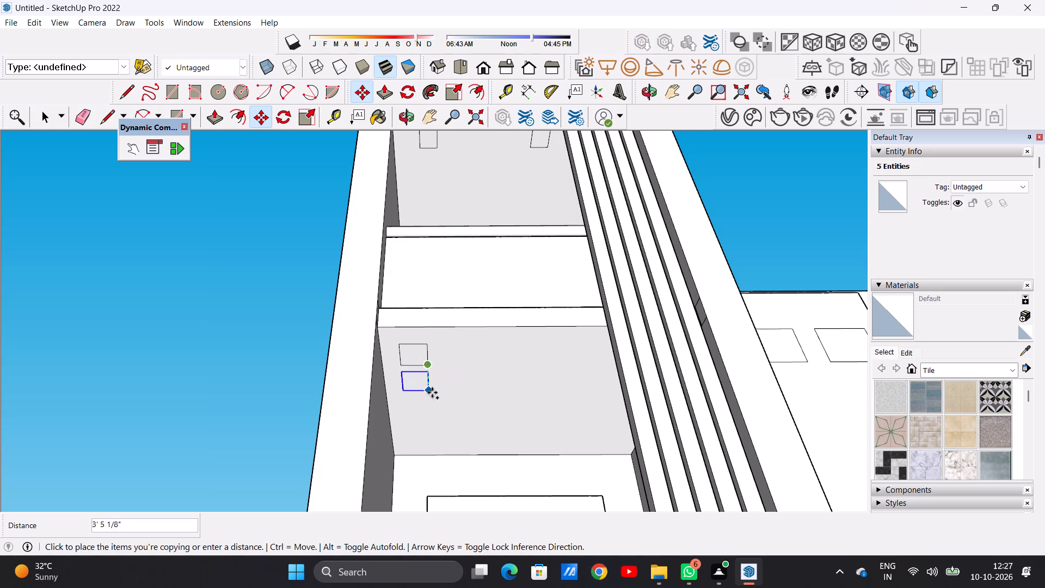
left_click(436, 437)
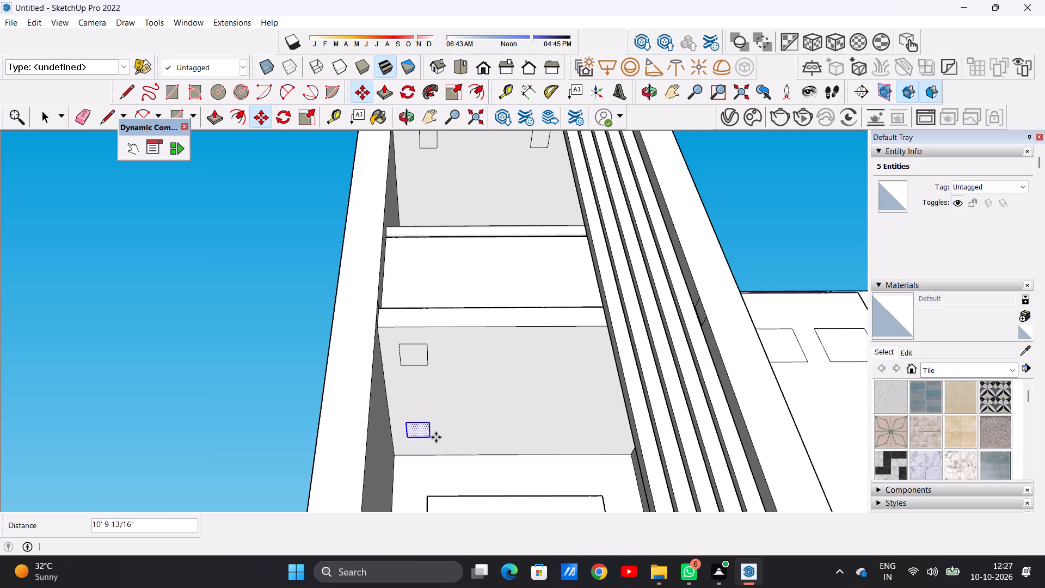
key("space")
left_click(250, 400)
Copy the front ceiling rectangle about 13' 5 11/16" along the red axis, to the ceiling's other end beside the vertical fins.
scroll(396, 425, "down", 8)
middle_click_drag(415, 407, 407, 453)
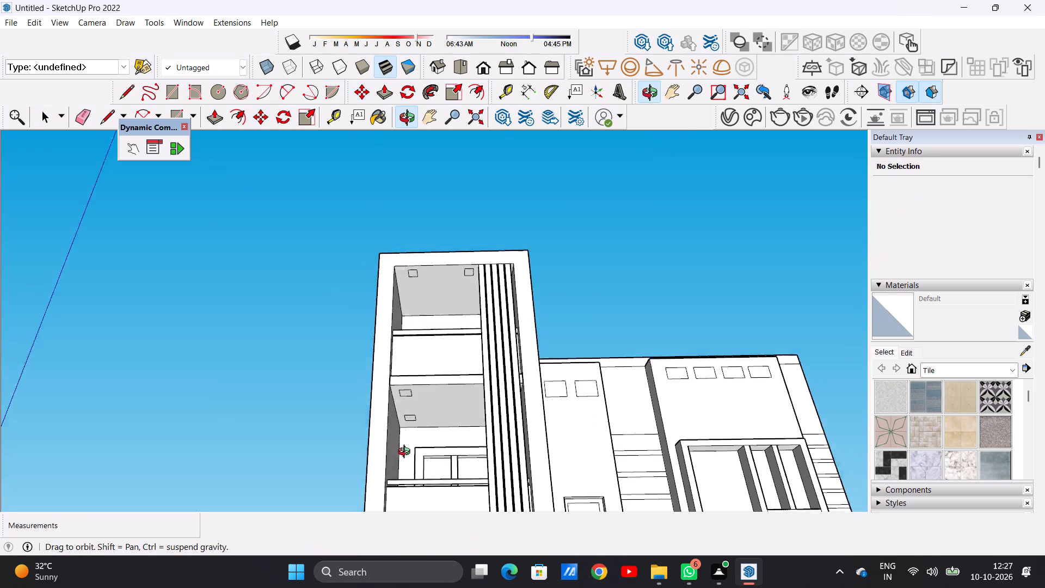
middle_click_drag(407, 453, 420, 474)
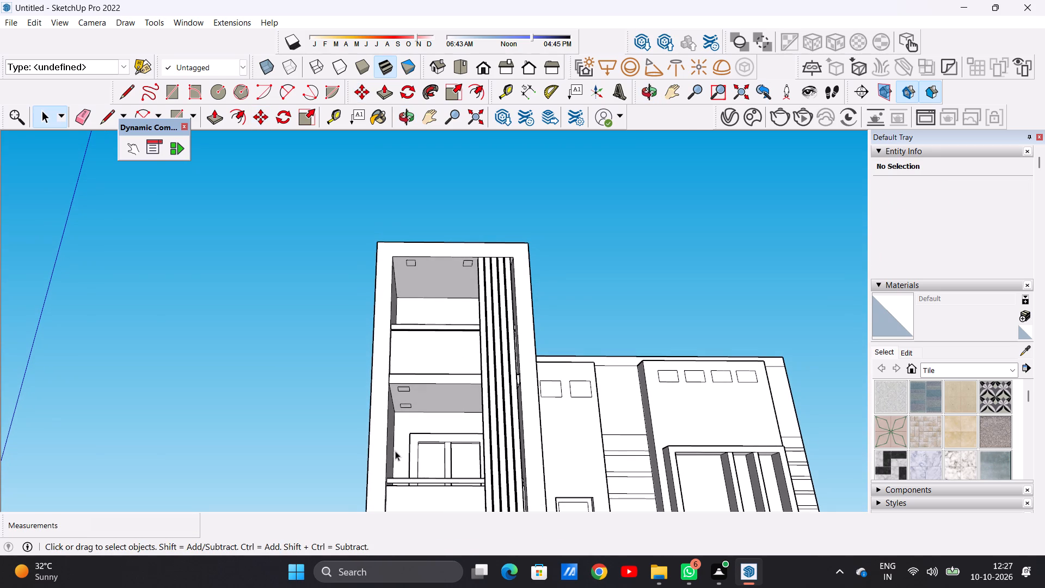
scroll(392, 448, "down", 4)
scroll(420, 432, "up", 6)
middle_click_drag(453, 417, 457, 336)
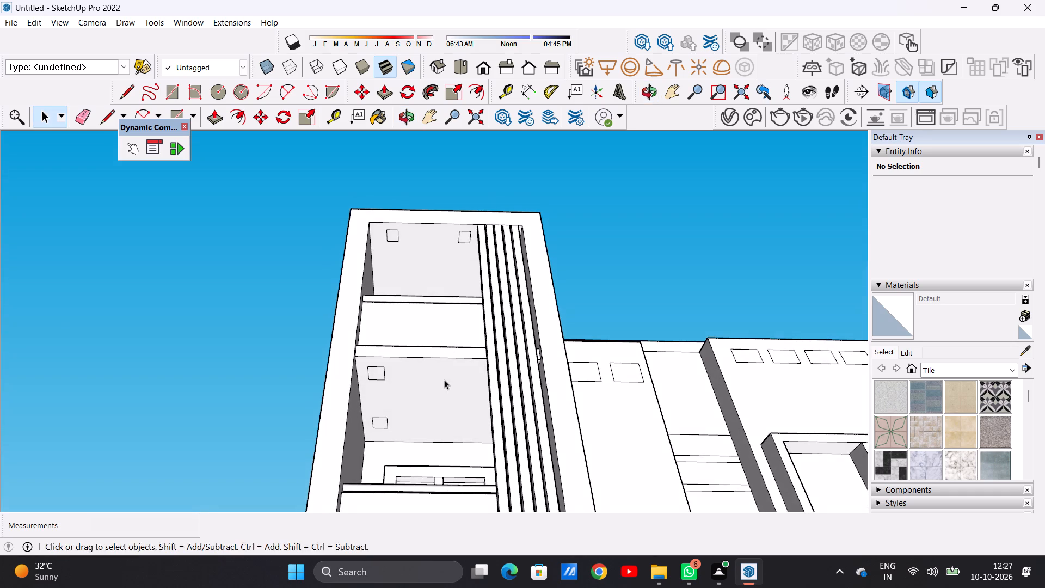
middle_click_drag(440, 385, 446, 388)
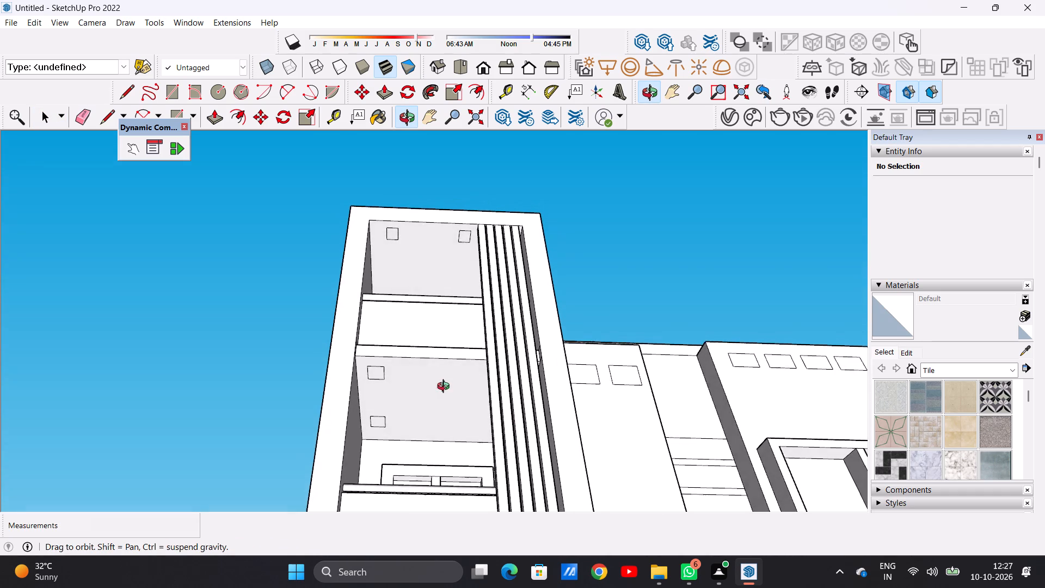
middle_click_drag(446, 388, 446, 404)
scroll(401, 387, "up", 5)
double_click(364, 370)
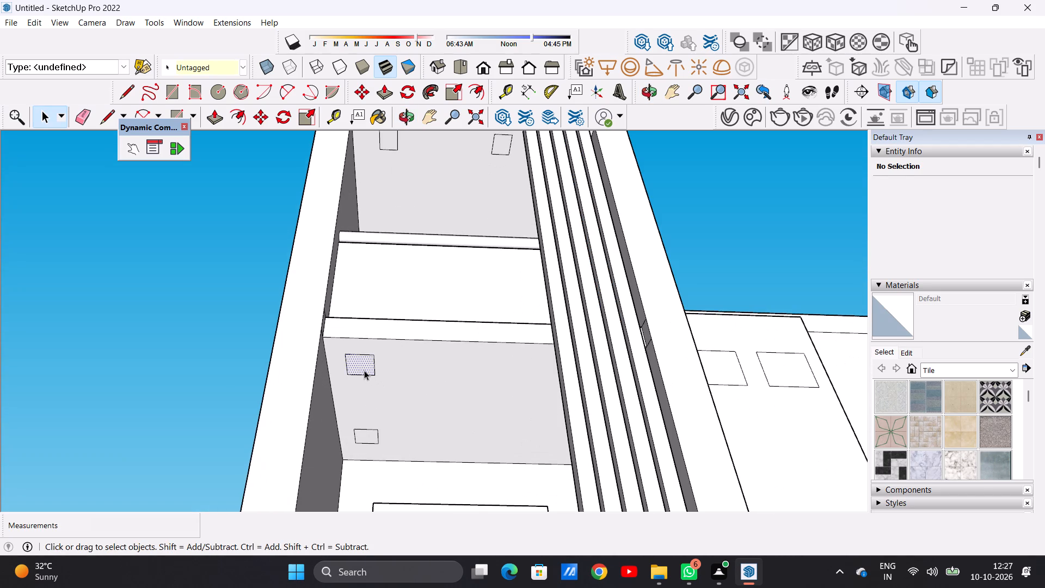
key("m")
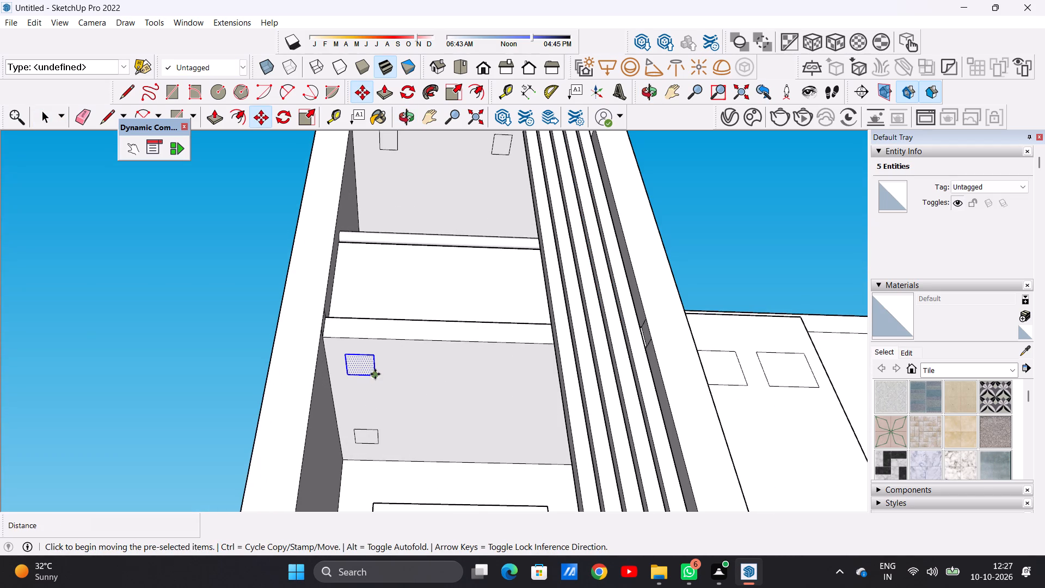
left_click(374, 374)
scroll(434, 375, "down", 4)
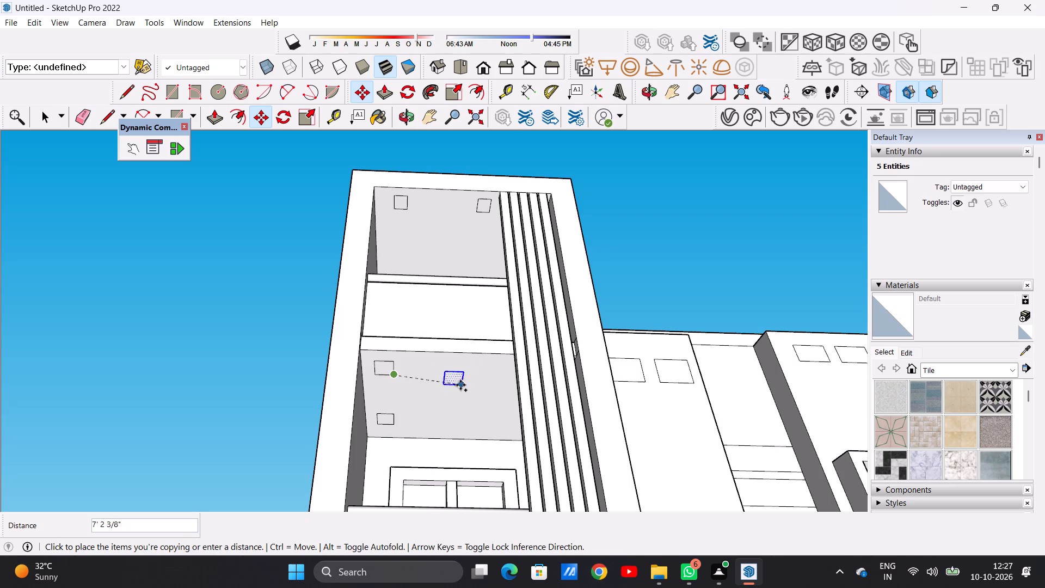
middle_click_drag(460, 385, 511, 381)
scroll(483, 385, "up", 9)
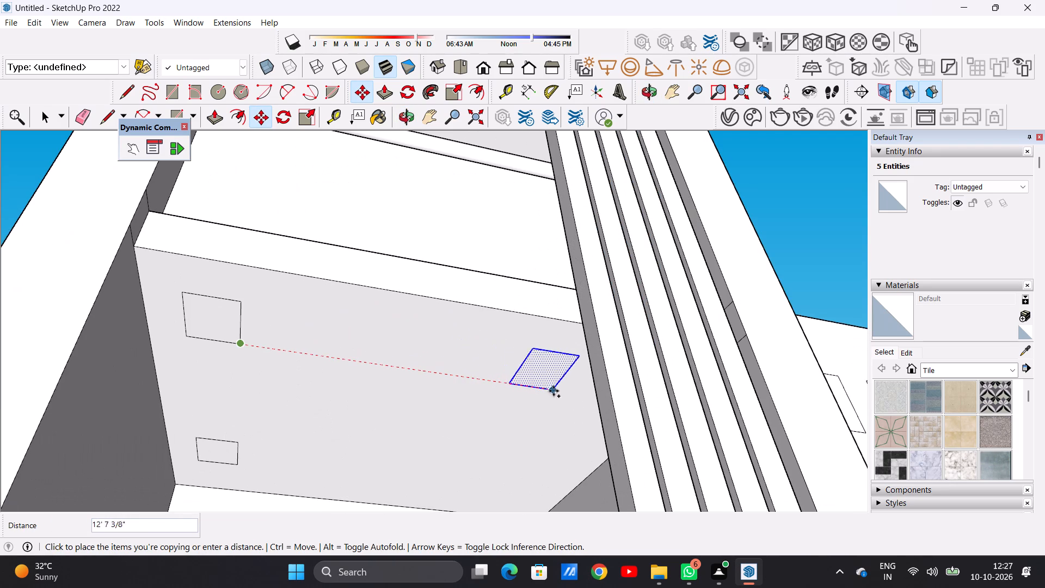
left_click(572, 389)
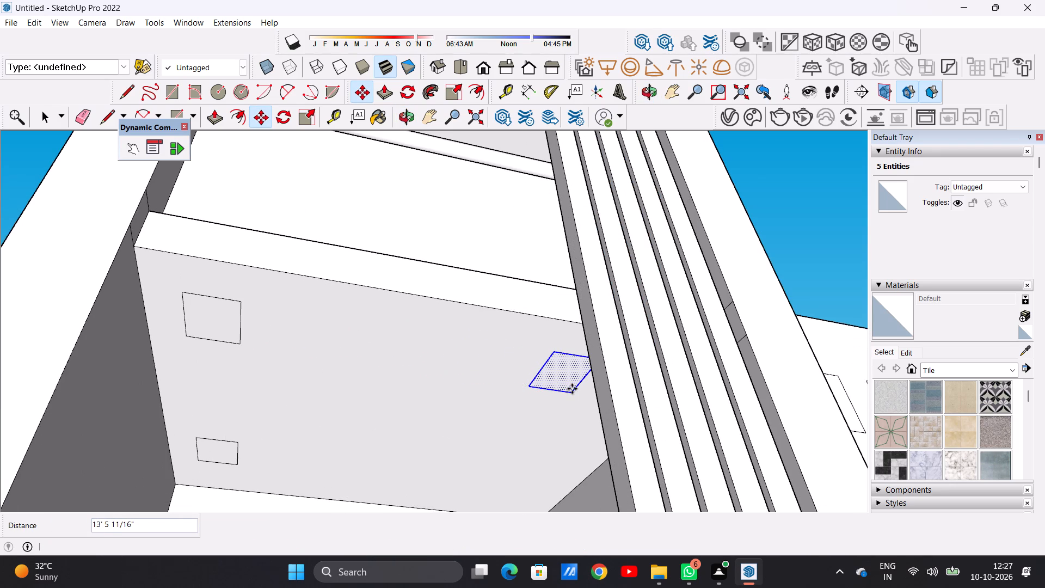
Copy the rectangle beside the fins about 11' 2 7/16" along the green axis, near the ceiling's rear edge.
left_click(572, 399)
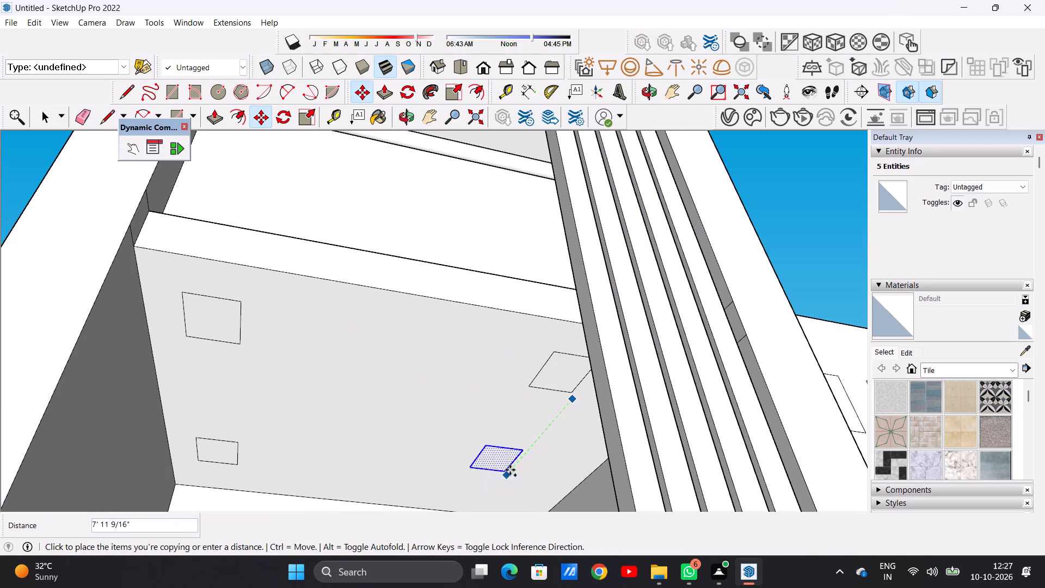
scroll(515, 451, "down", 5)
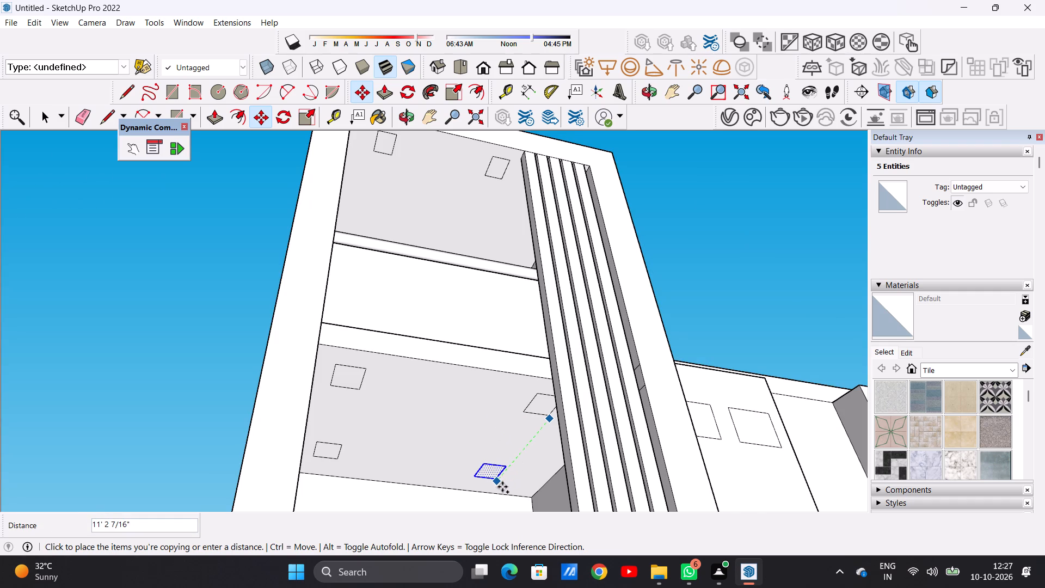
left_click(502, 487)
key("space")
left_click(136, 319)
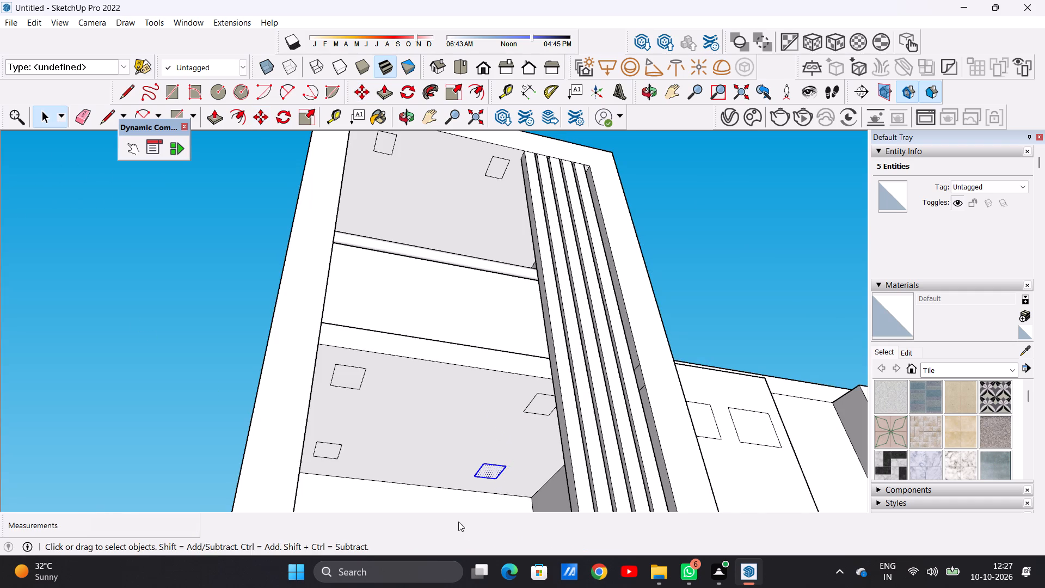
Draw a rectangle about 2' 10 3/4" by 2' 5 7/16" on the third balcony ceiling from the top, near its outer front corner.
middle_click_drag(475, 411, 422, 451)
scroll(436, 418, "down", 14)
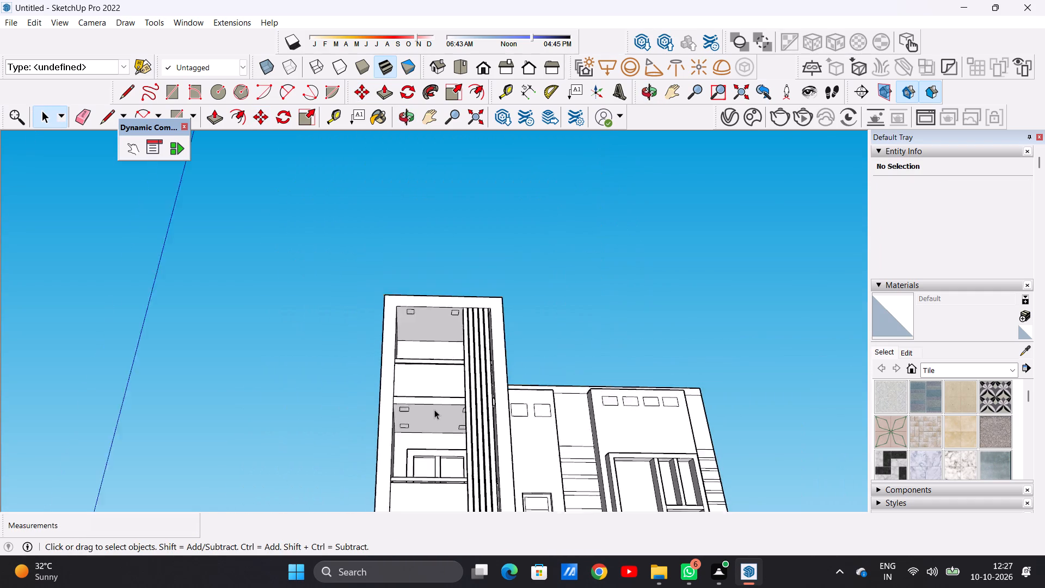
scroll(434, 409, "down", 1)
middle_click_drag(434, 411, 416, 441)
scroll(443, 401, "down", 8)
scroll(441, 468, "up", 3)
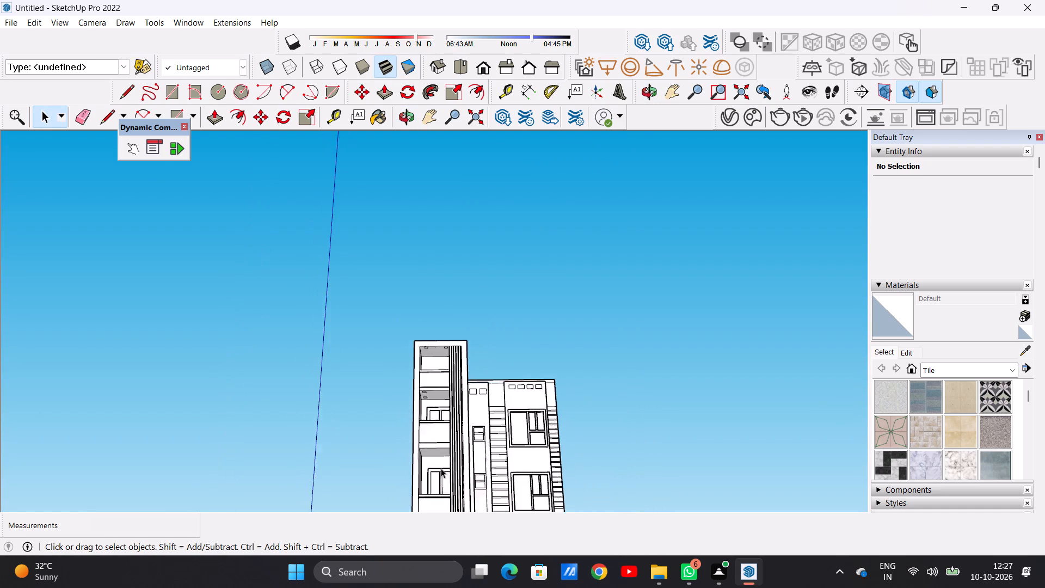
scroll(441, 468, "up", 4)
middle_click_drag(432, 455, 437, 391)
scroll(437, 391, "up", 4)
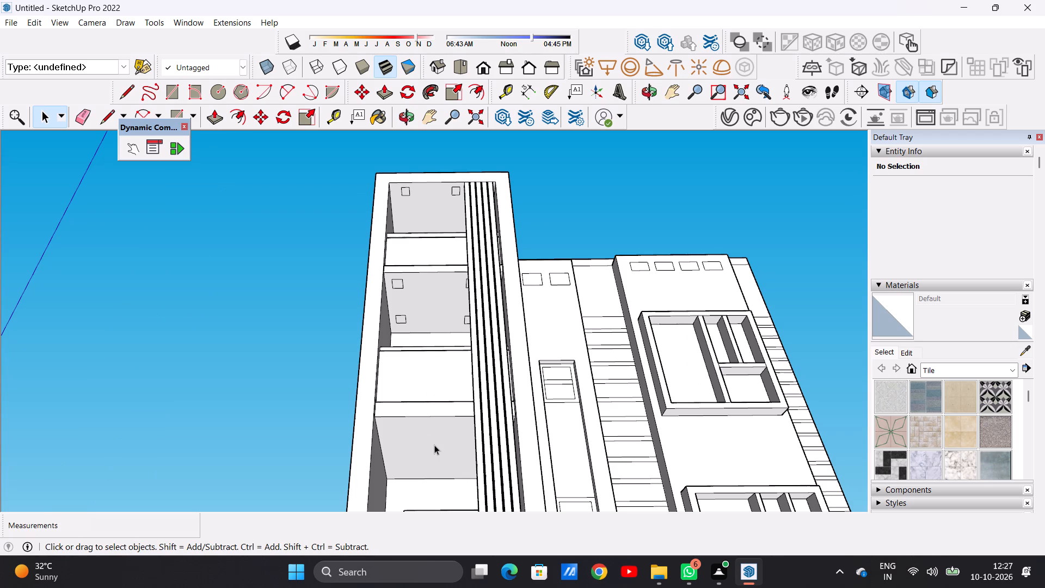
scroll(435, 442, "down", 3)
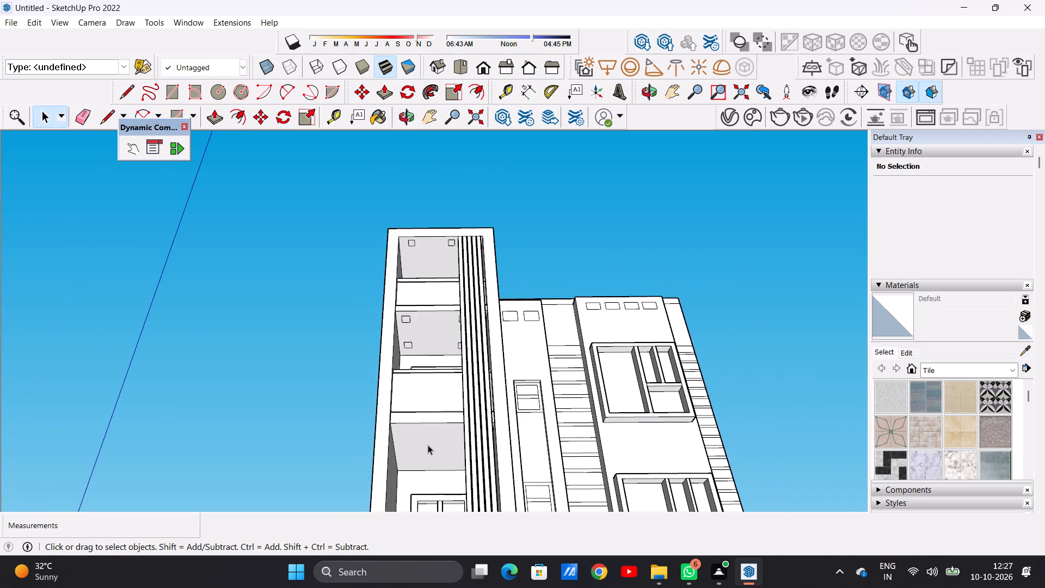
scroll(426, 462, "up", 2)
scroll(426, 462, "down", 1)
scroll(426, 462, "up", 7)
middle_click_drag(426, 462, 426, 436)
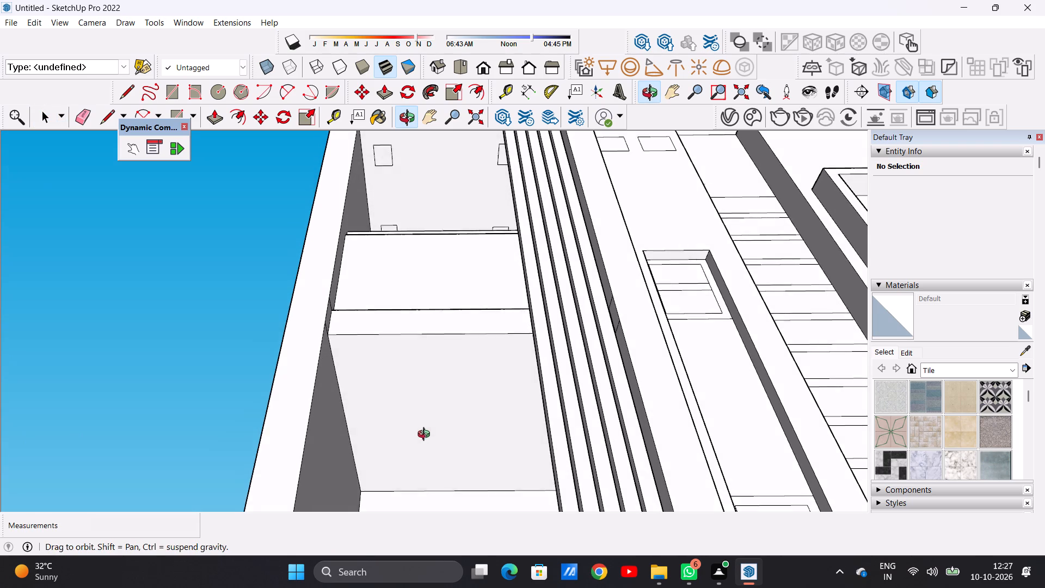
middle_click_drag(426, 436, 429, 430)
key("r")
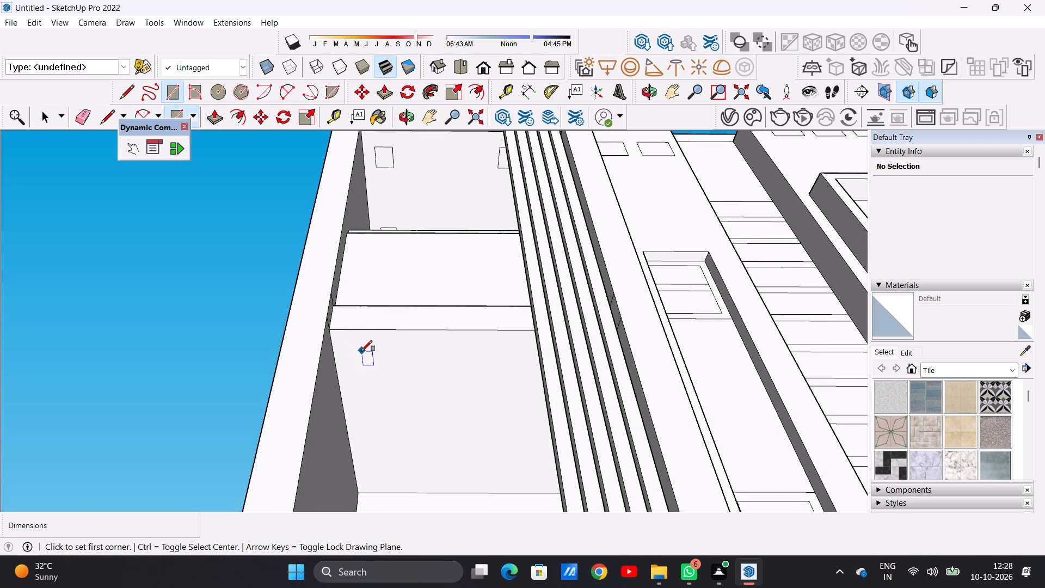
left_click(361, 351)
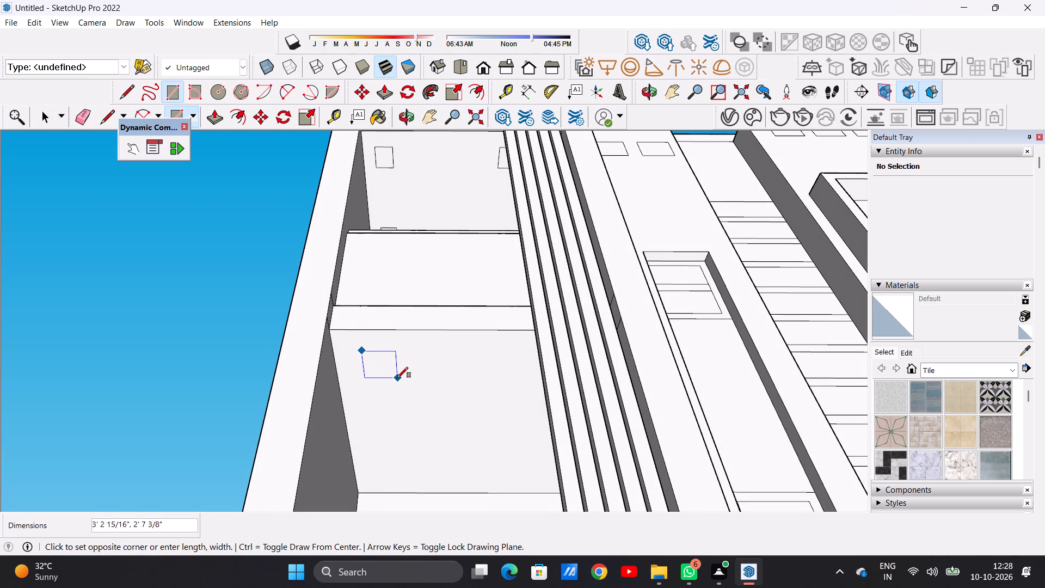
left_click(395, 375)
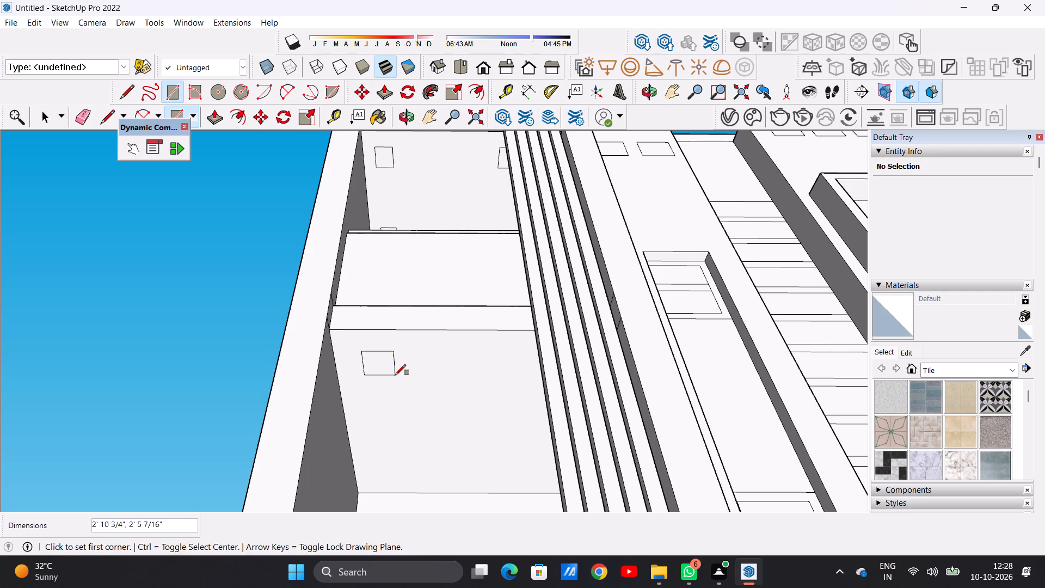
Copy the new ceiling rectangle about 13' 1 1/8" along the red axis, to the ceiling's other end beside the vertical fins.
key("space")
double_click(386, 364)
key("m")
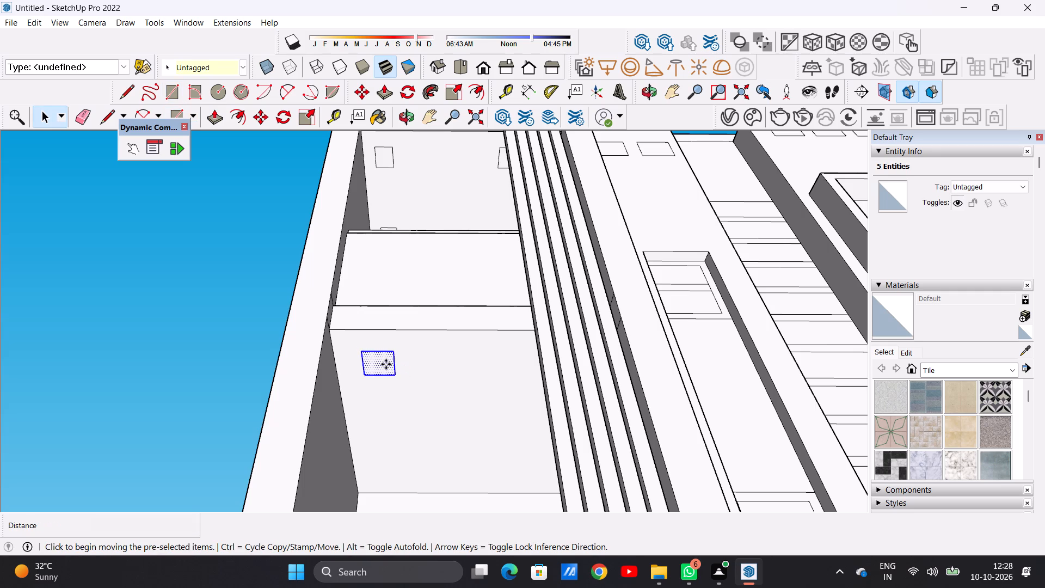
left_click(388, 372)
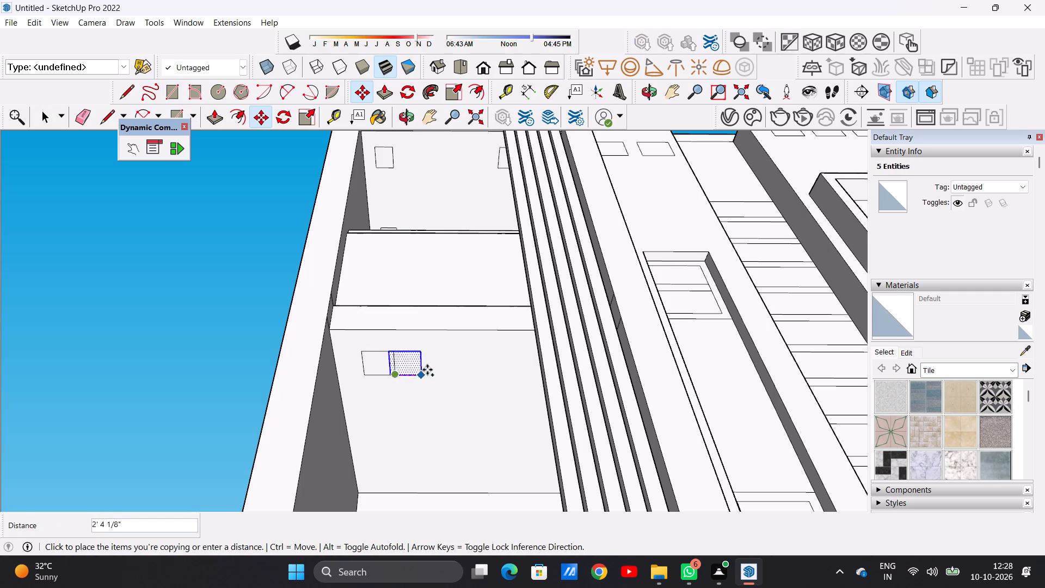
scroll(434, 376, "down", 4)
middle_click_drag(428, 383, 508, 385)
scroll(501, 390, "up", 4)
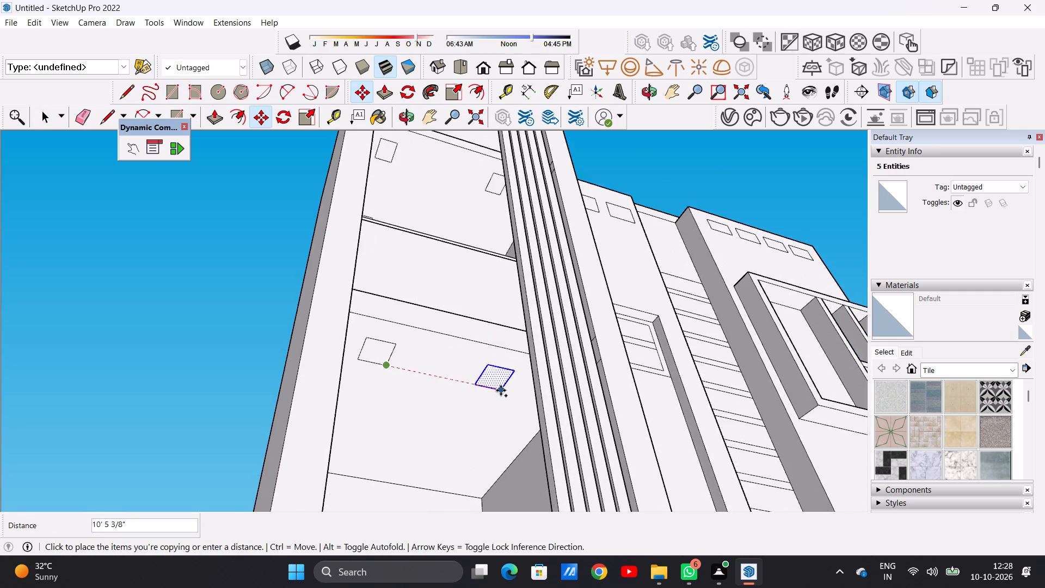
left_click(531, 396)
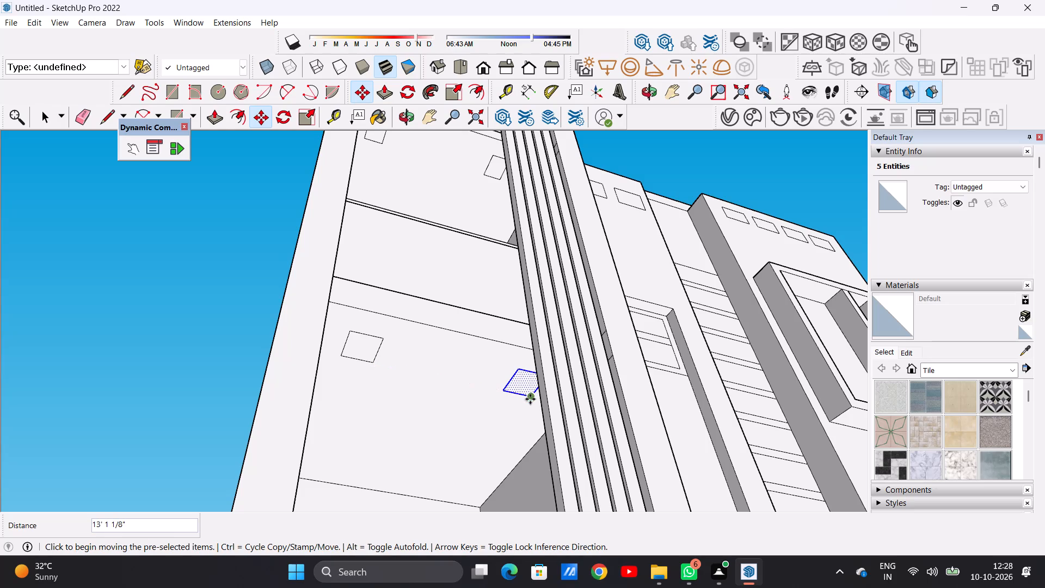
Copy the rectangle beside the fins about 14' 9 15/16" along the green axis, near the ceiling's rear edge.
left_click(530, 400)
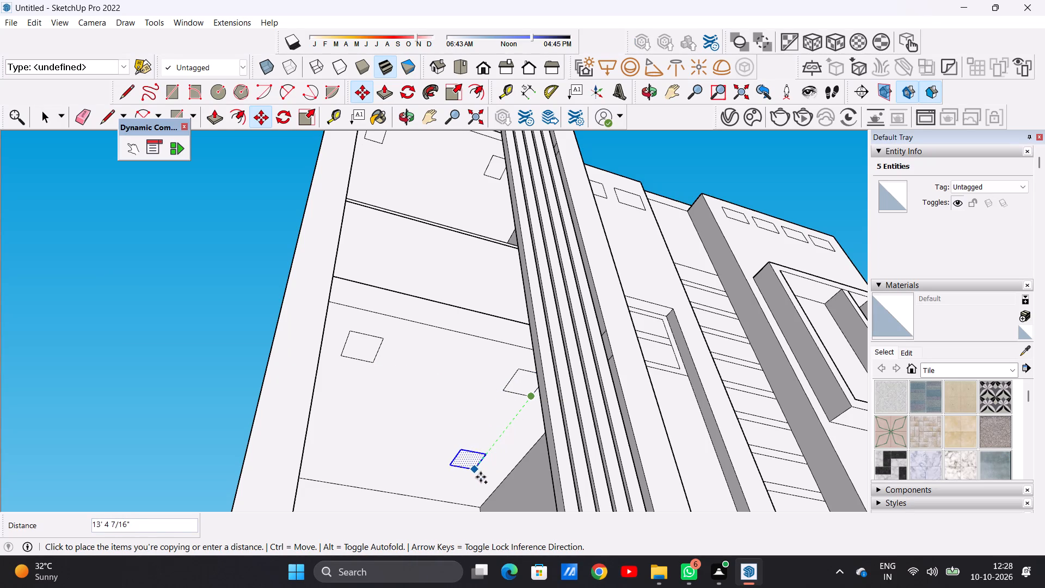
left_click(471, 488)
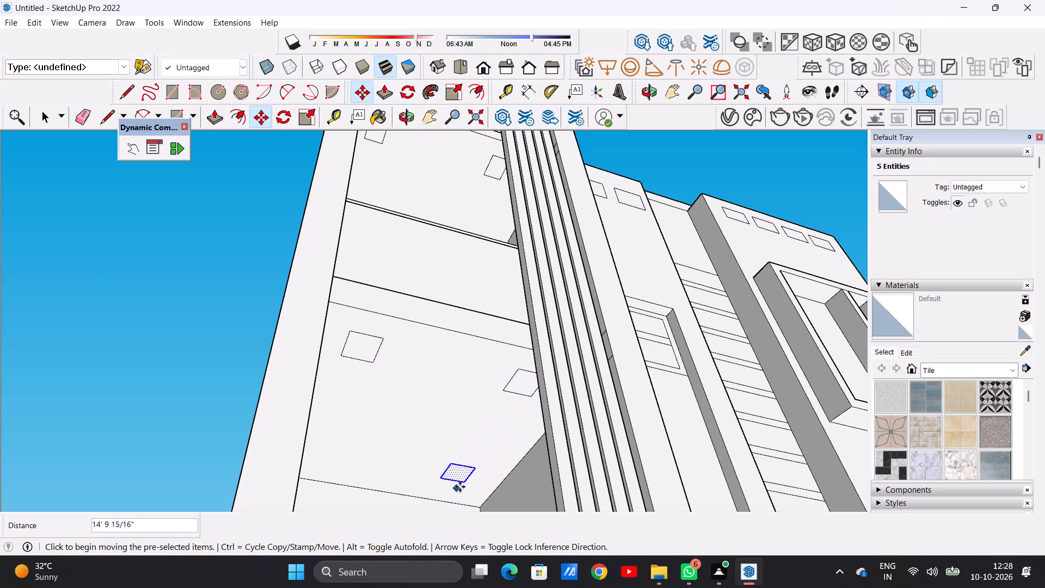
Copy the rear rectangle about 12' 2 5/8" along the red axis, to the ceiling's outer rear corner, and clear the selection.
left_click(464, 483)
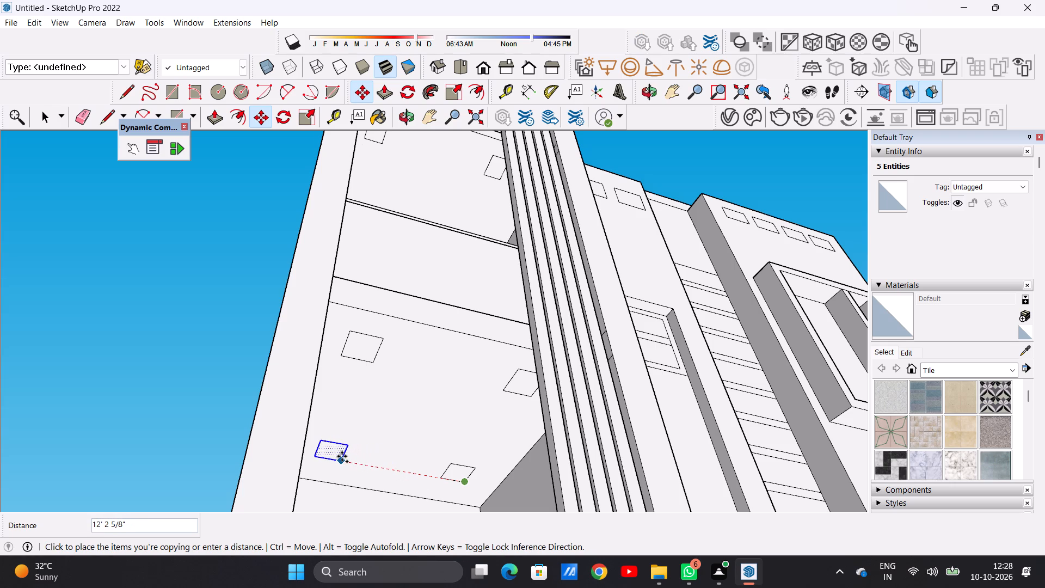
left_click(342, 456)
key("space")
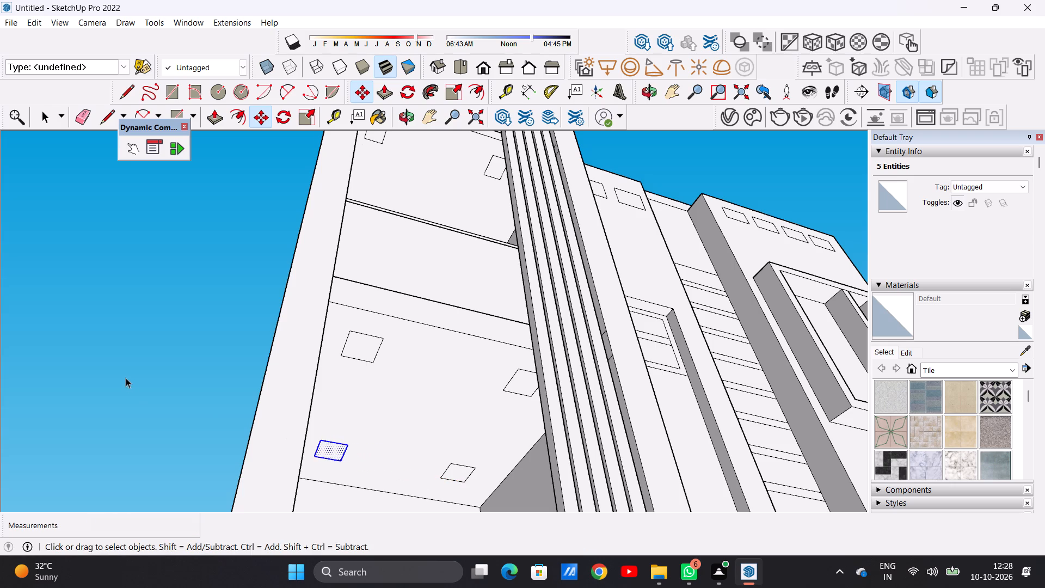
left_click(126, 378)
Draw a rectangle about 2' 2 5/8" square on the ceiling of the balcony just below the vertical fins, near its outer front corner.
scroll(370, 415, "down", 12)
middle_click_drag(388, 421, 316, 462)
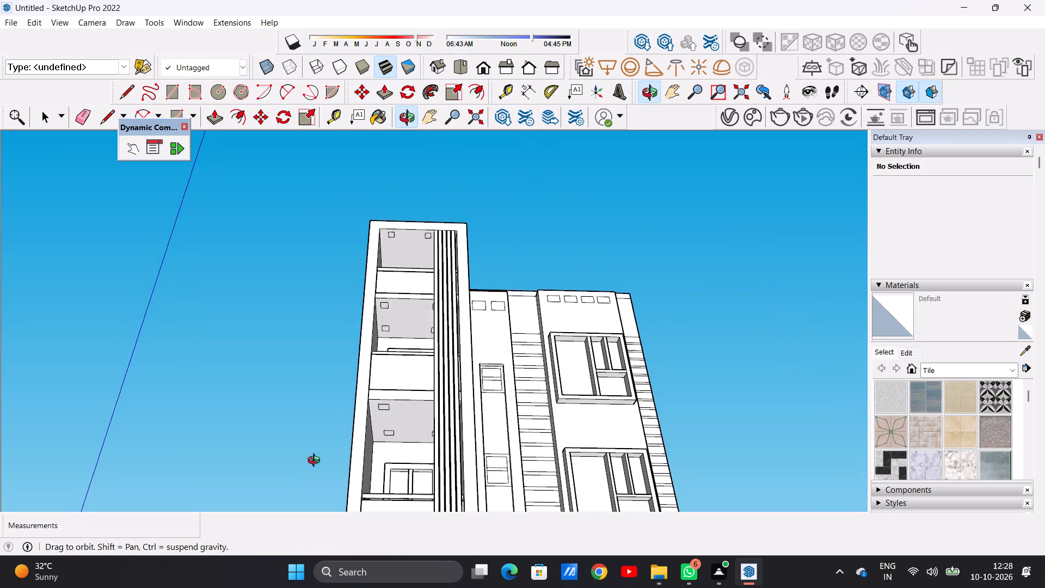
middle_click_drag(316, 462, 318, 465)
scroll(382, 401, "down", 15)
scroll(394, 438, "up", 7)
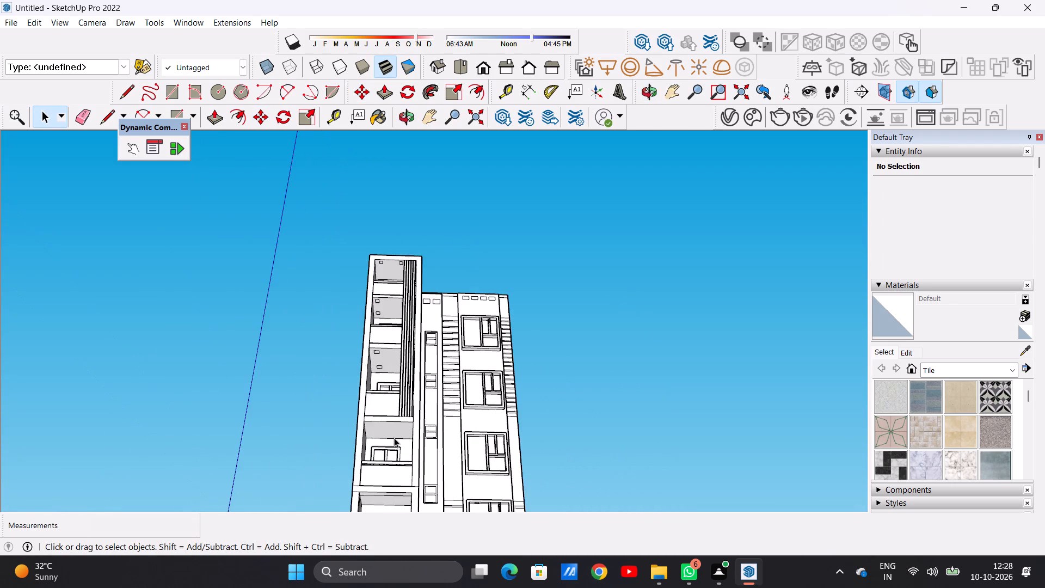
scroll(358, 392, "down", 8)
scroll(370, 456, "up", 6)
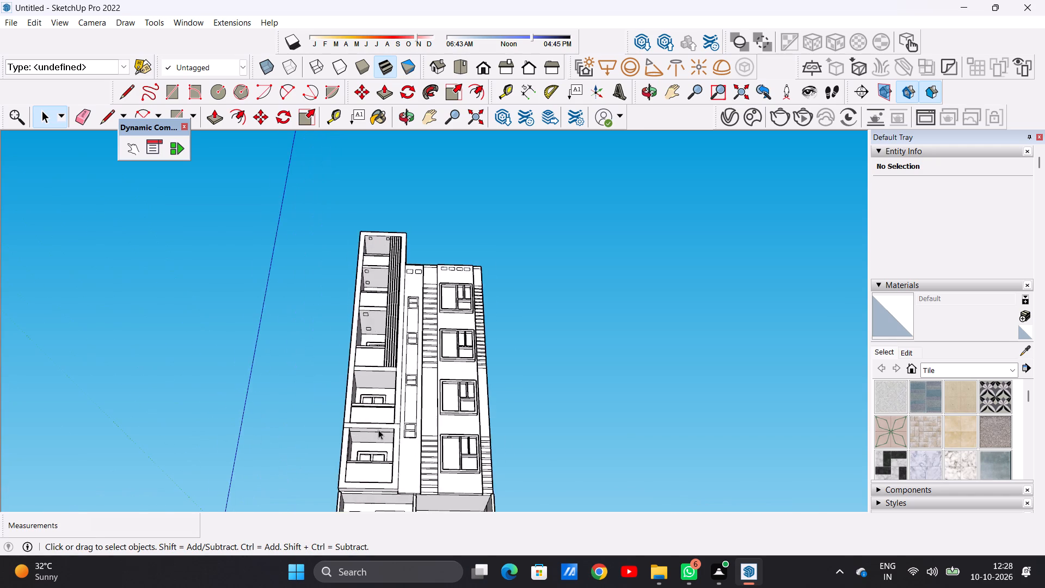
scroll(378, 430, "up", 15)
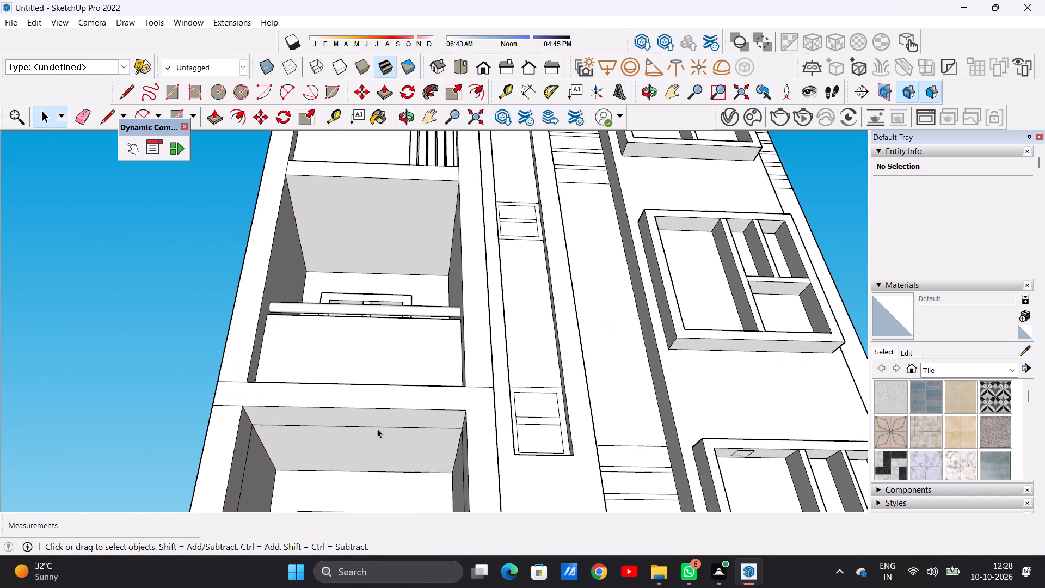
scroll(359, 444, "down", 13)
middle_click_drag(354, 411, 364, 458)
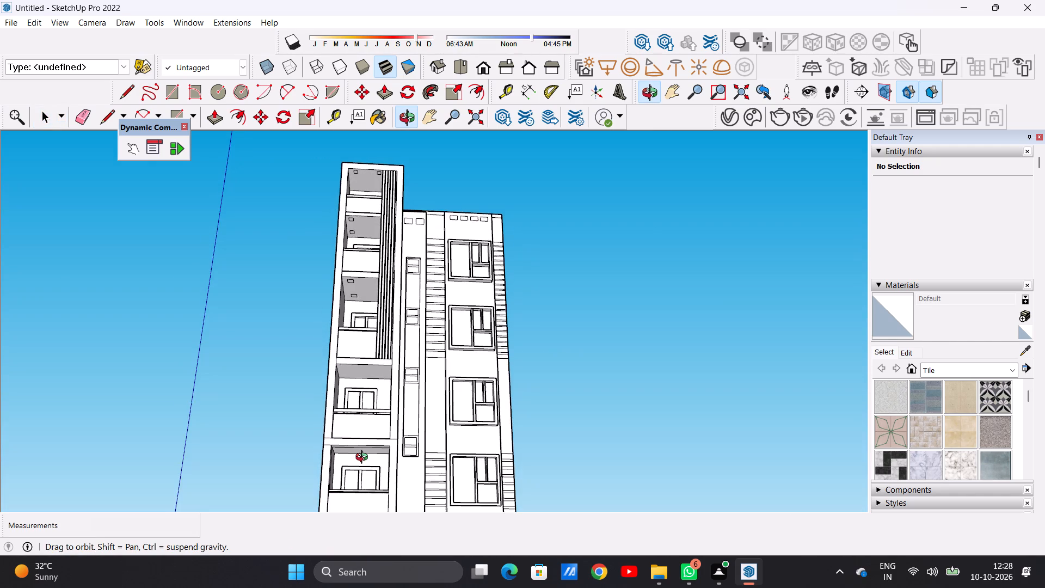
middle_click_drag(364, 458, 360, 415)
scroll(371, 372, "up", 6)
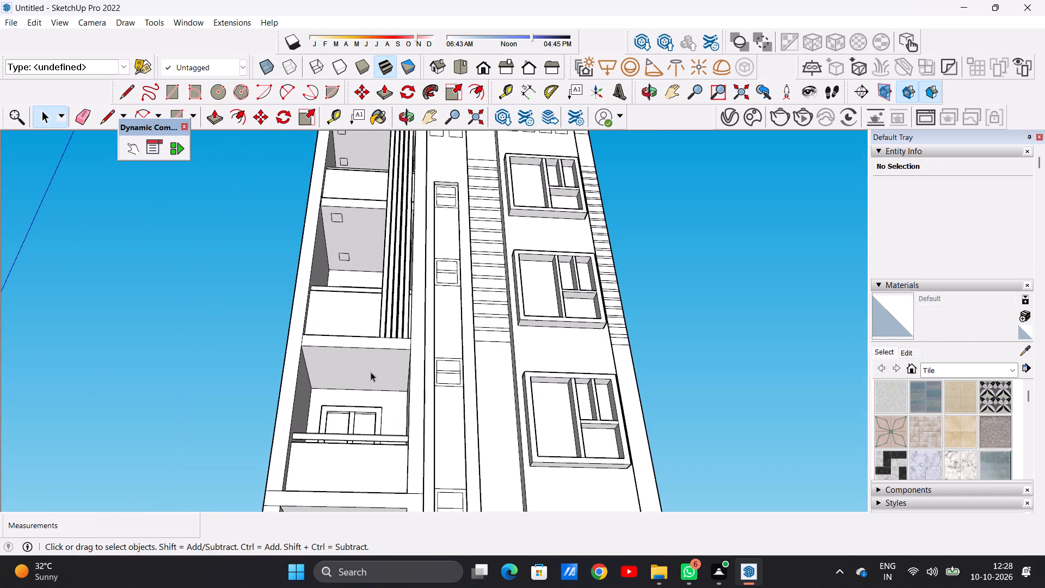
scroll(372, 385, "down", 3)
middle_click_drag(368, 390, 367, 421)
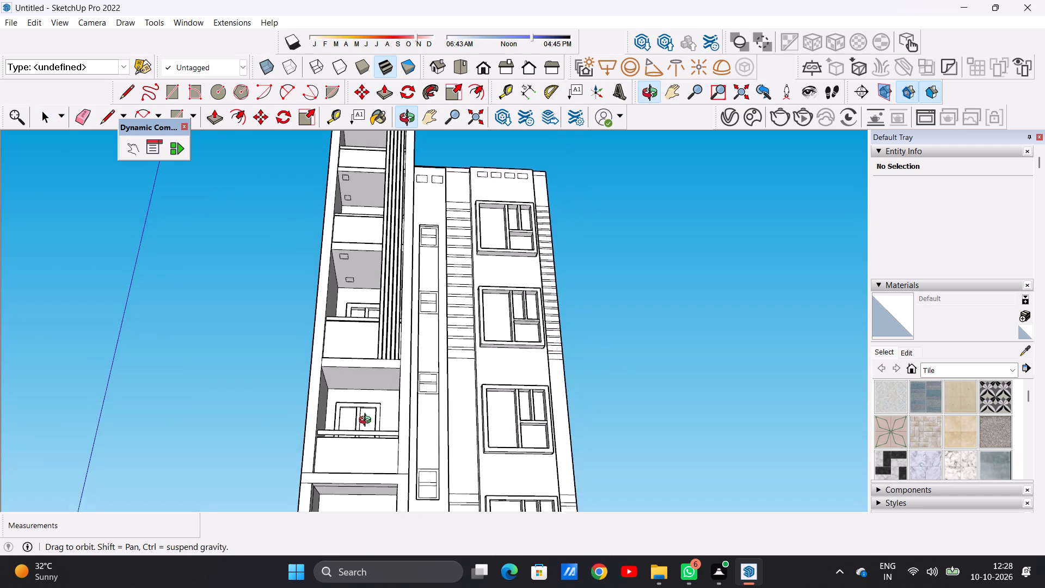
middle_click_drag(367, 421, 372, 431)
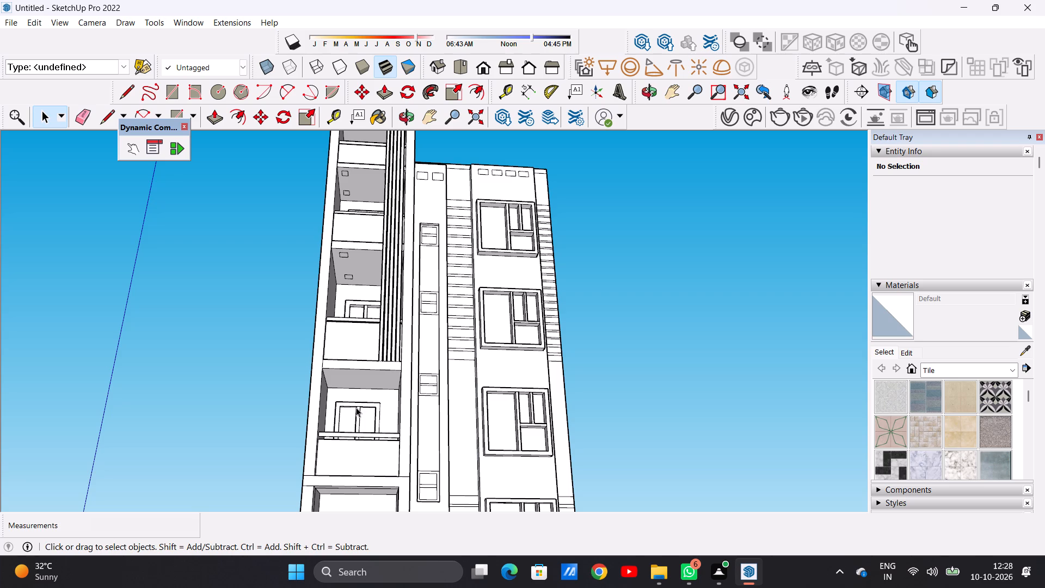
scroll(356, 407, "up", 6)
middle_click_drag(377, 381, 351, 397)
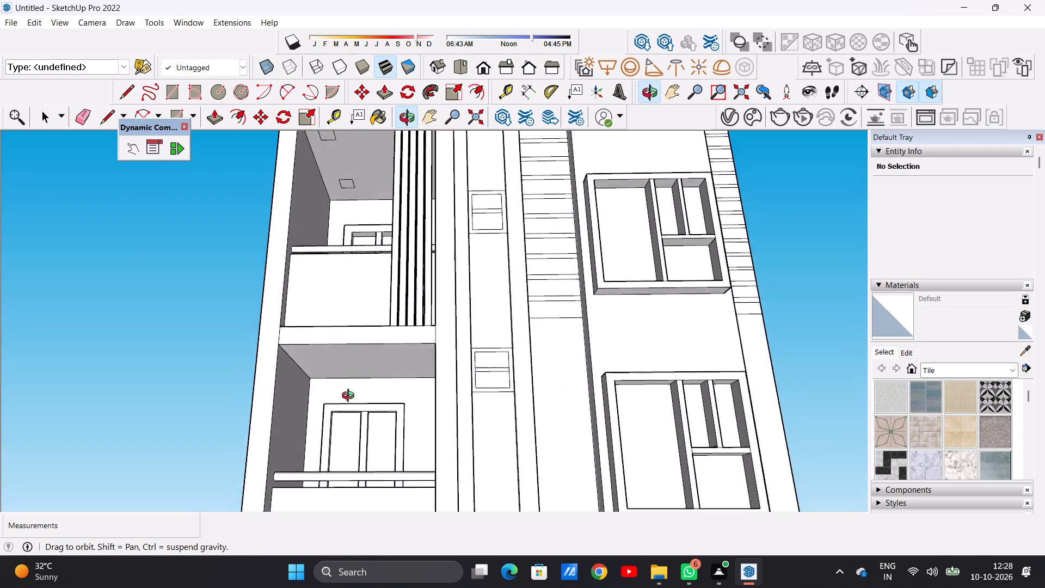
middle_click_drag(351, 397, 352, 351)
scroll(368, 346, "up", 4)
middle_click_drag(368, 359, 371, 333)
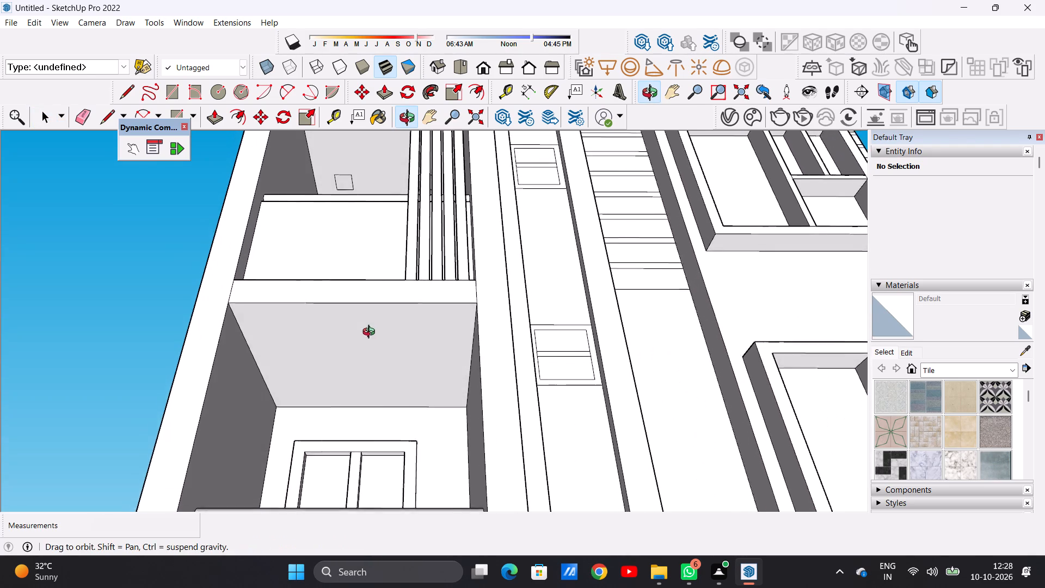
middle_click_drag(371, 333, 367, 327)
key("r")
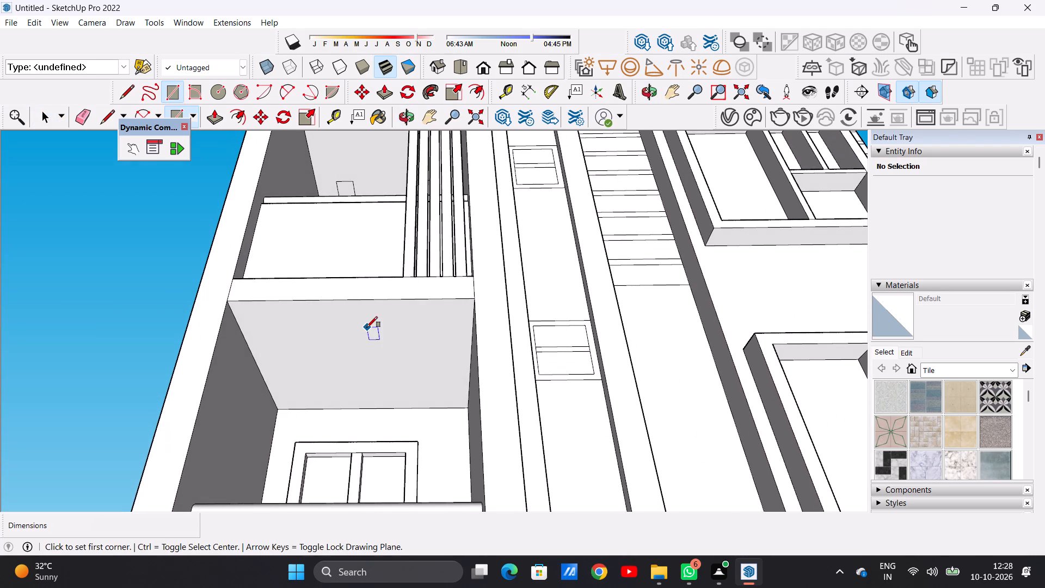
scroll(298, 327, "up", 5)
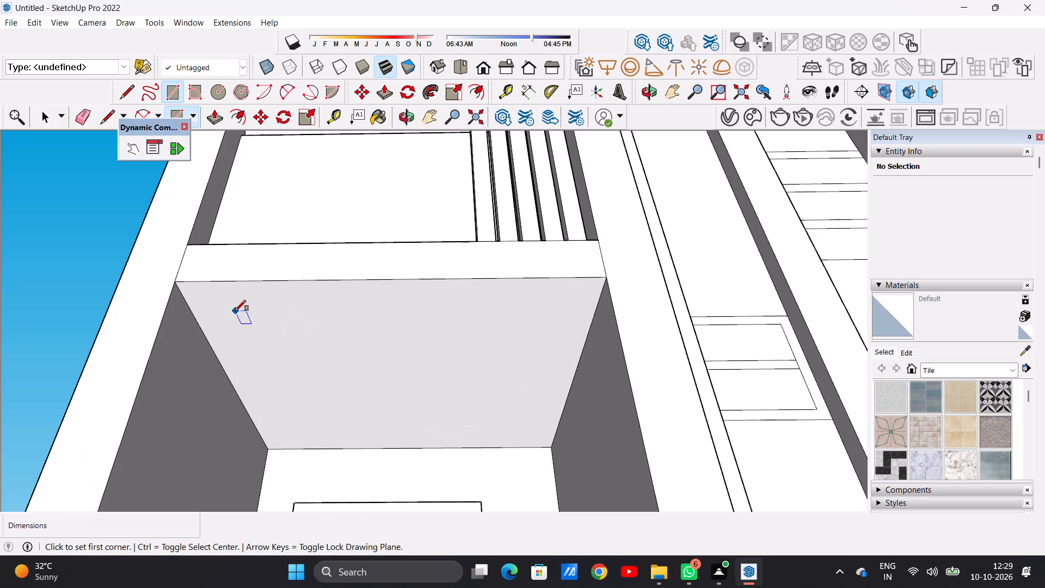
left_click(221, 308)
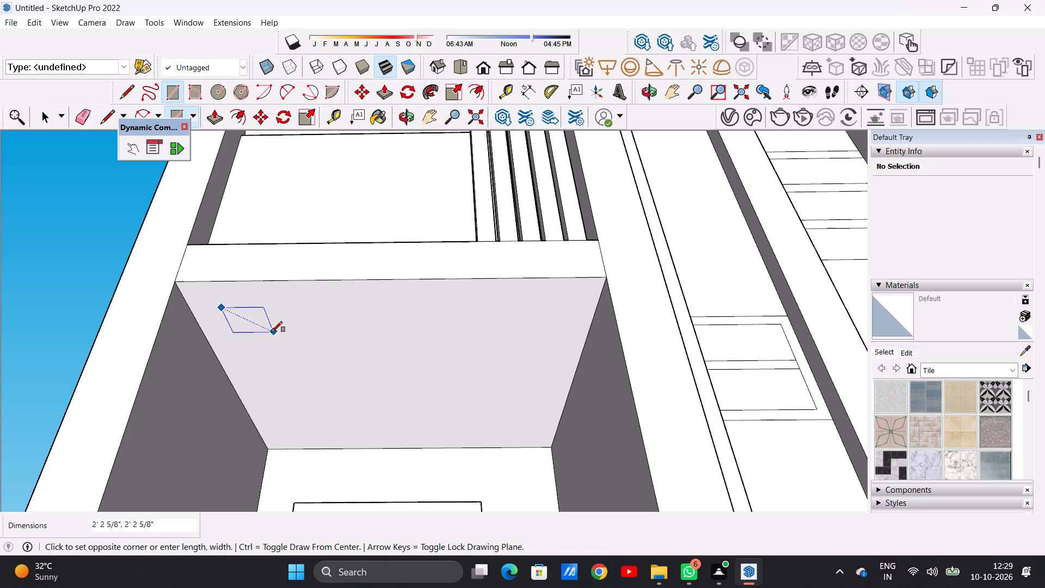
left_click(269, 332)
Copy the new front rectangle about 14' 7 13/16" along the red axis, to the opposite front corner of the same ceiling.
key("space")
double_click(253, 321)
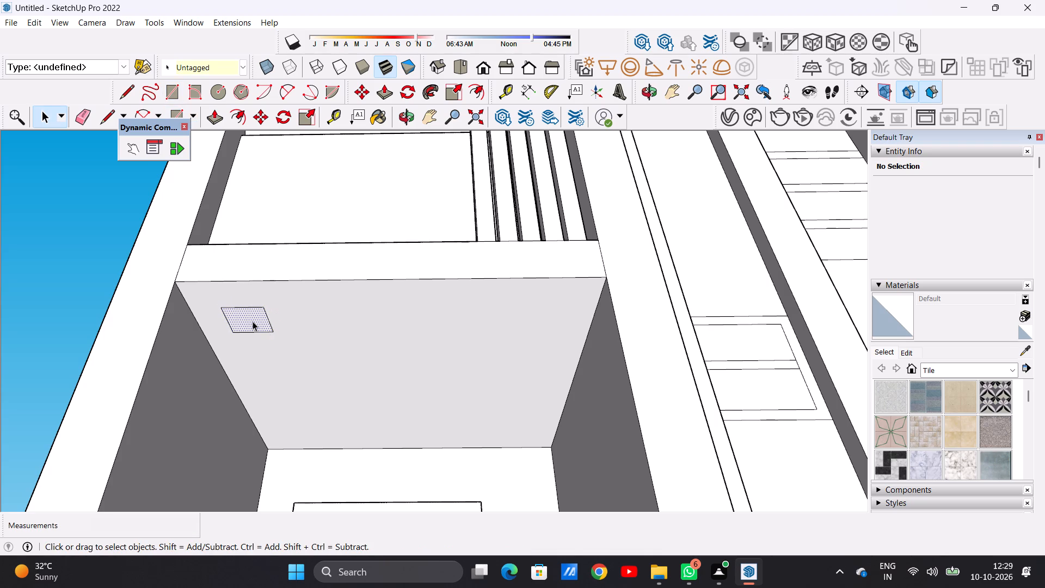
key("m")
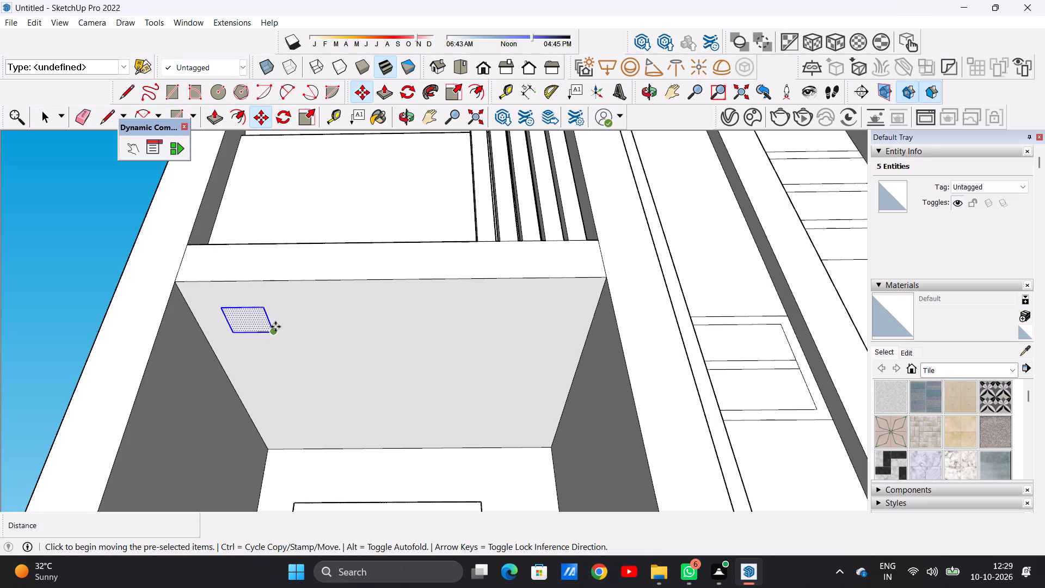
left_click(273, 329)
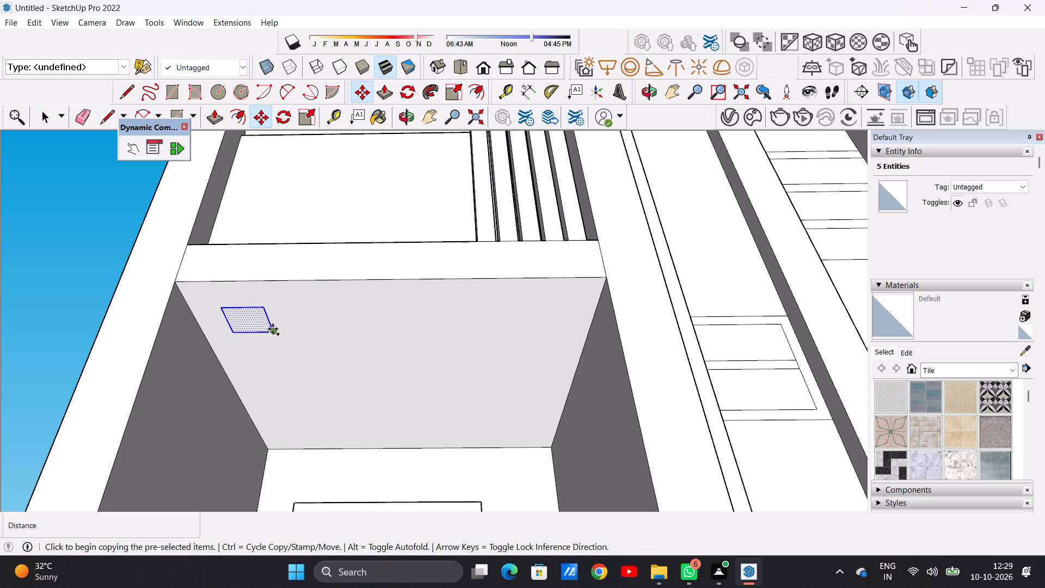
left_click(541, 328)
Copy that second front rectangle about 12' 6 5/8" straight back, near the rear edge of the ceiling.
left_click(541, 328)
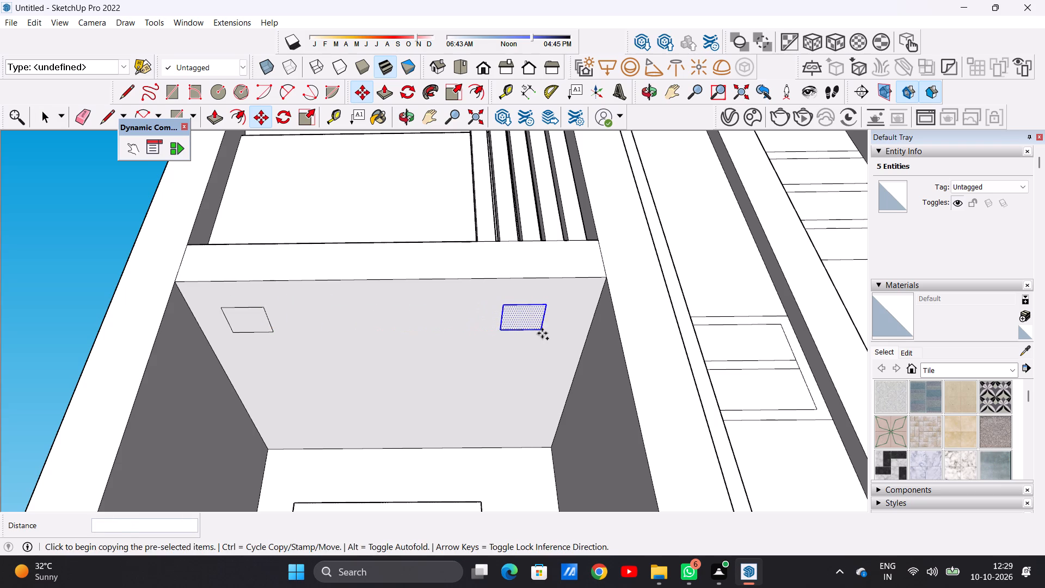
left_click(521, 433)
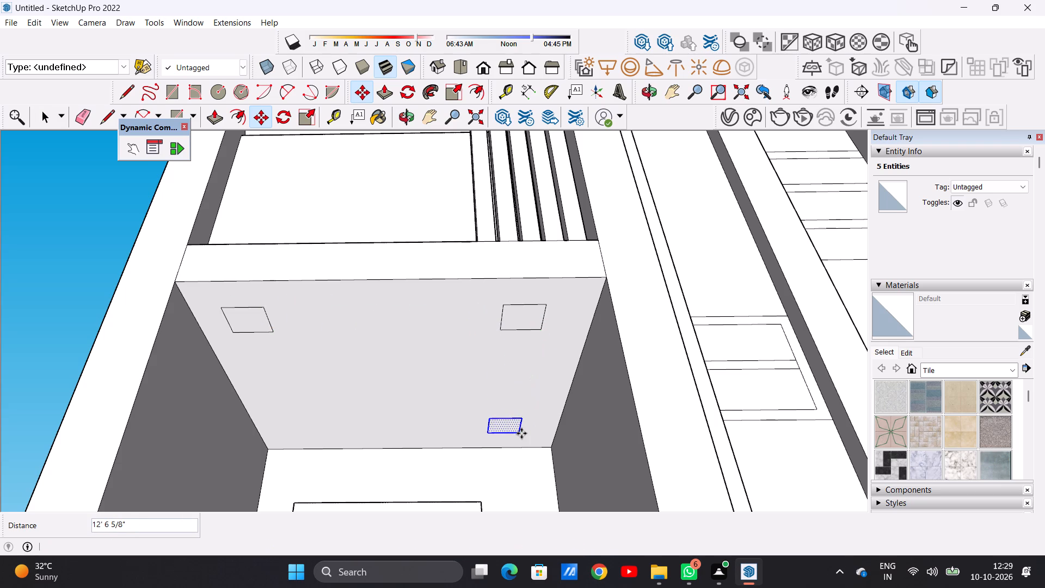
Copy the rear rectangle along the red axis to the ceiling's outer rear corner, and clear the selection.
left_click(521, 433)
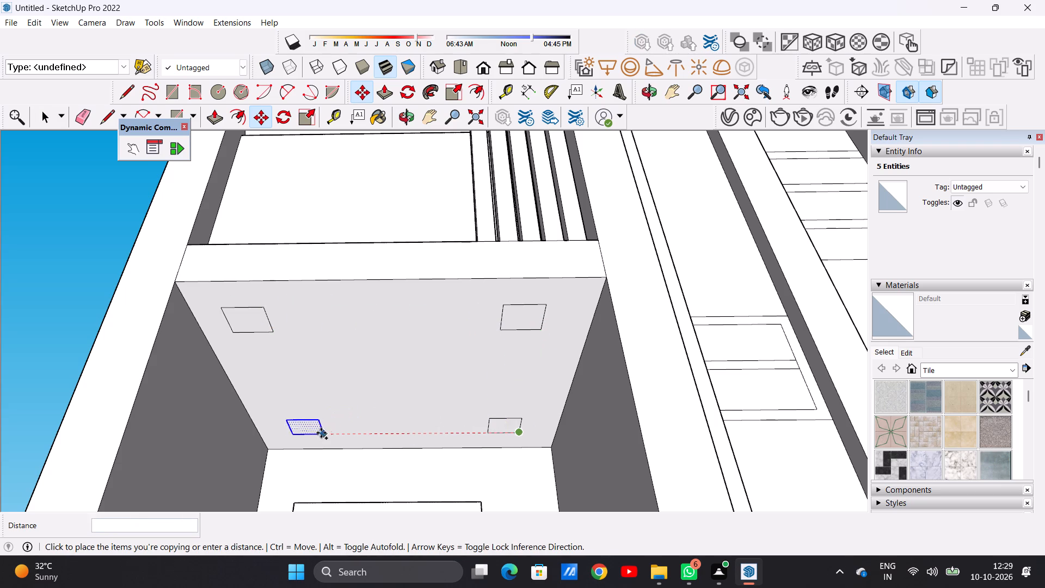
left_click(309, 435)
key("space")
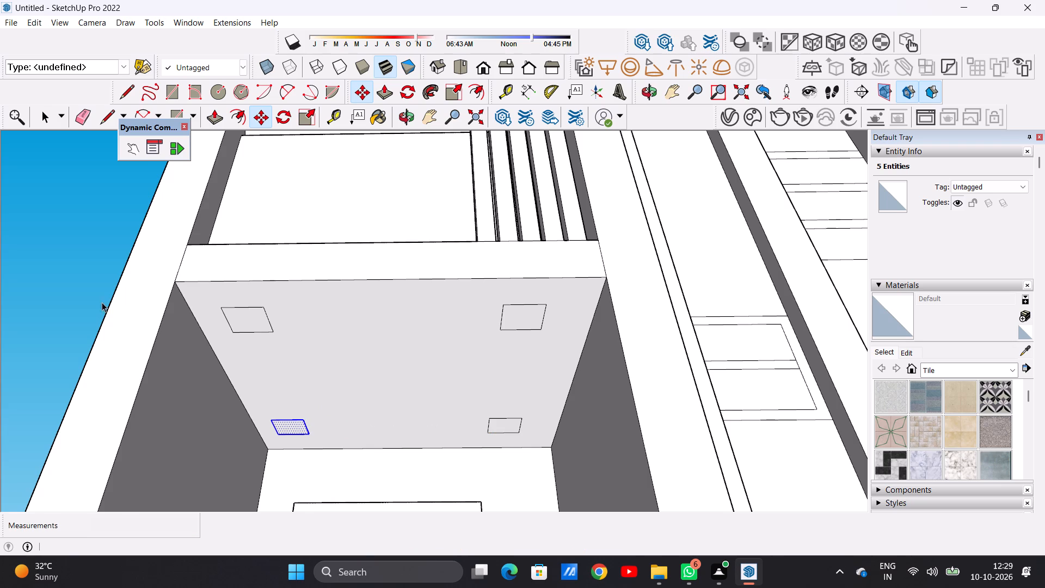
left_click(72, 271)
Draw a rectangle about 2' 9 1/4" by 2' 3 1/4" on the lowest balcony's ceiling, near its outer front corner.
scroll(456, 432, "down", 19)
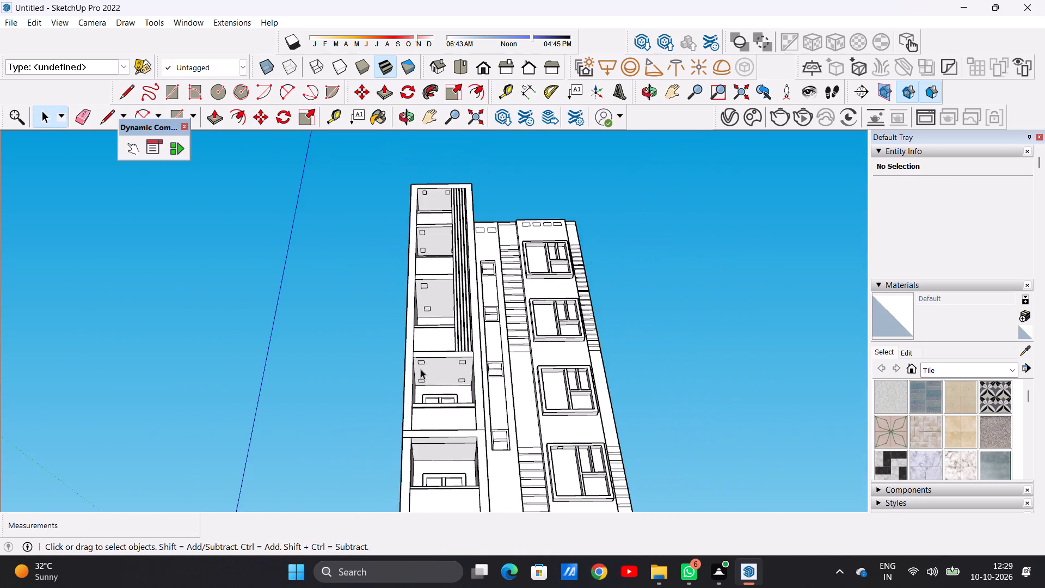
middle_click_drag(420, 372, 412, 336)
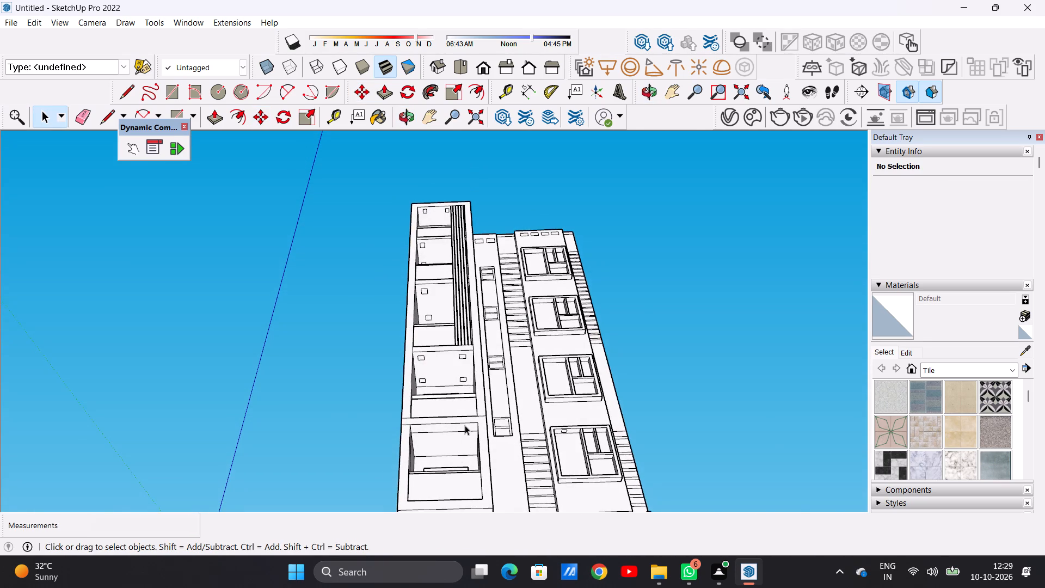
scroll(465, 425, "up", 12)
middle_click_drag(454, 436, 454, 396)
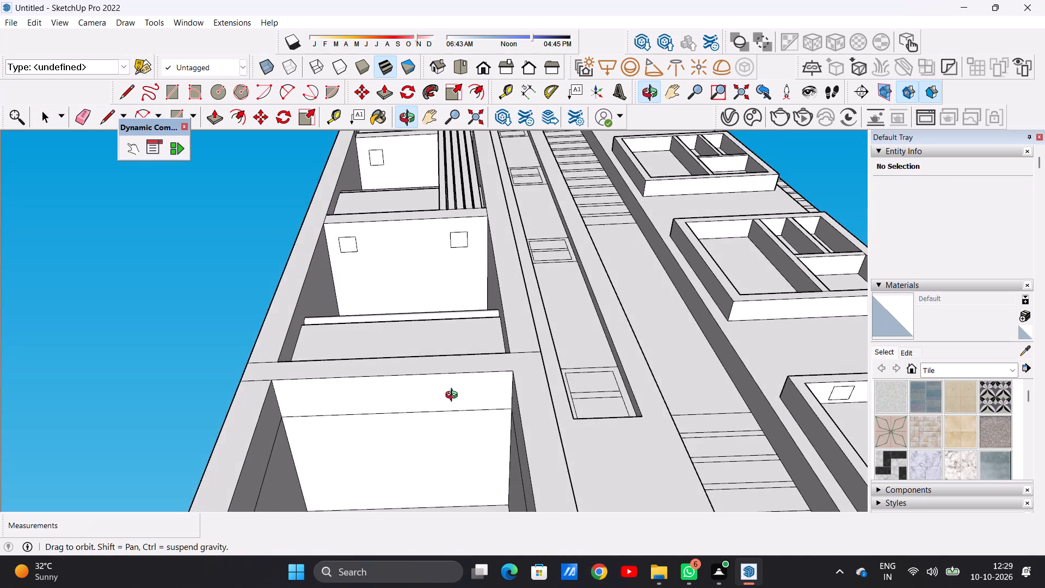
middle_click_drag(454, 396, 465, 442)
scroll(342, 442, "up", 3)
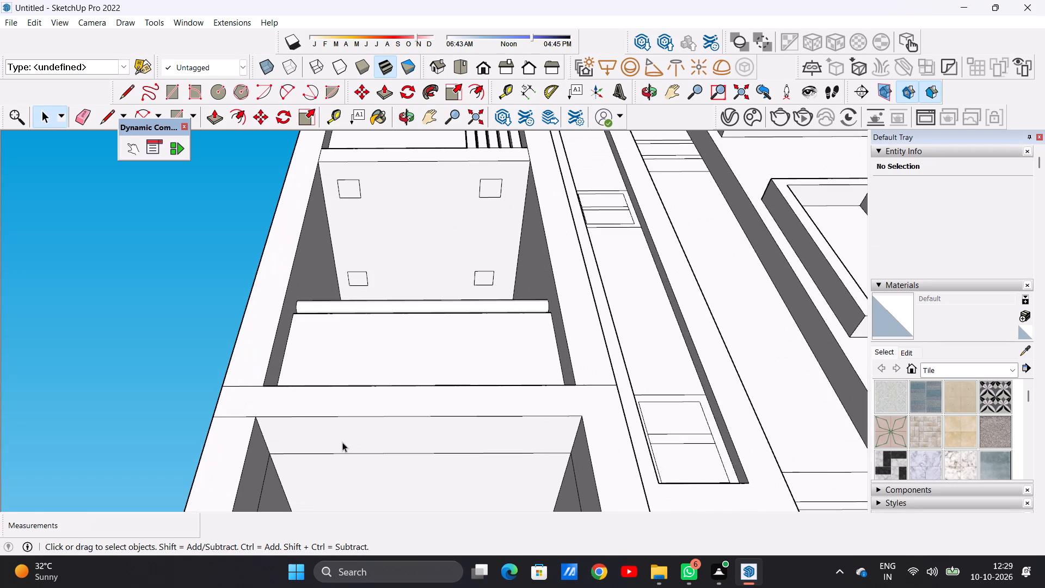
key("r")
left_click(284, 426)
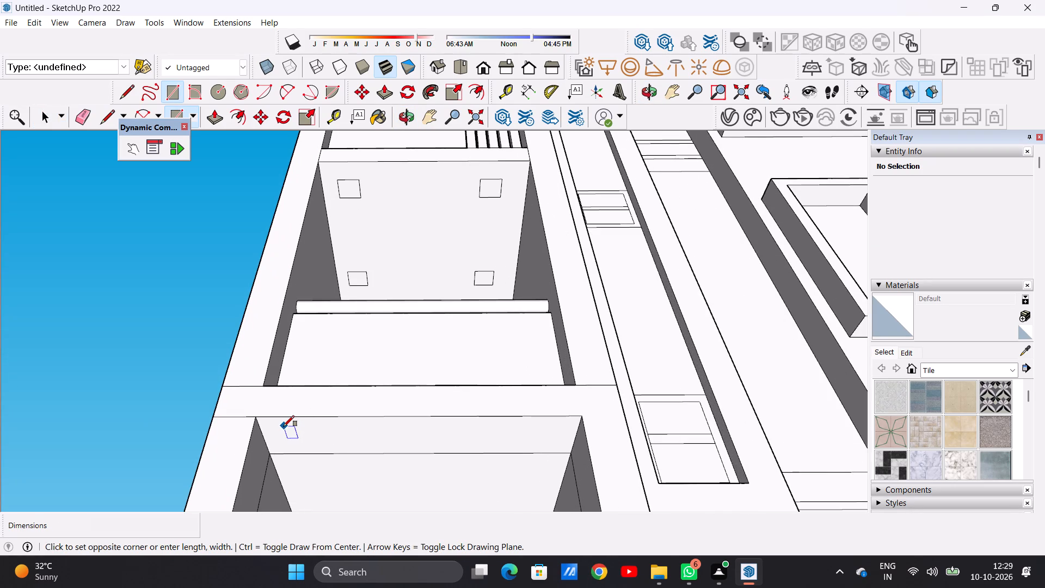
left_click(330, 445)
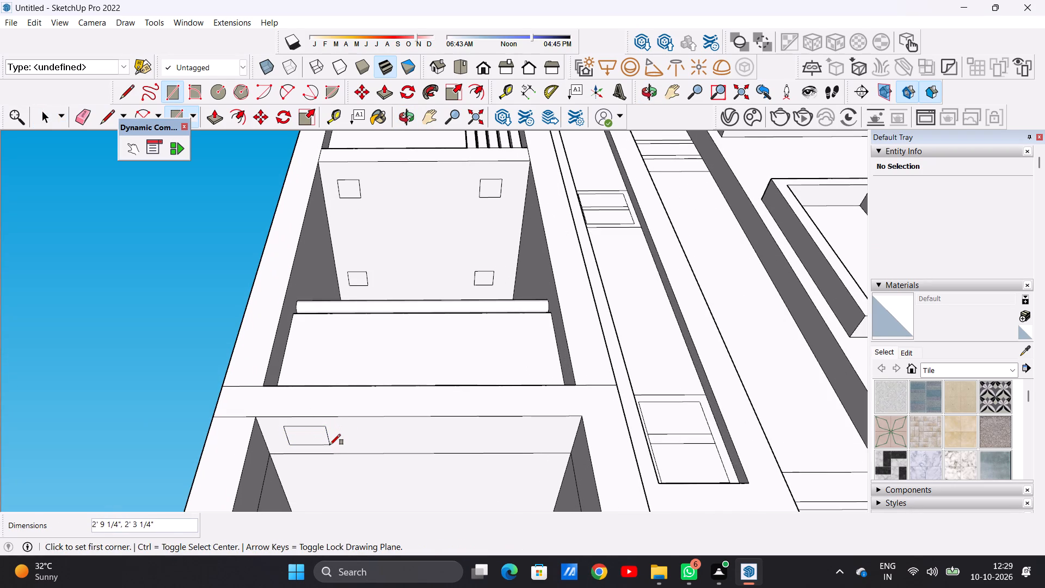
key("space")
Copy the lowest balcony's new ceiling rectangle along the red axis to the opposite front corner, and clear the selection.
double_click(322, 439)
key("m")
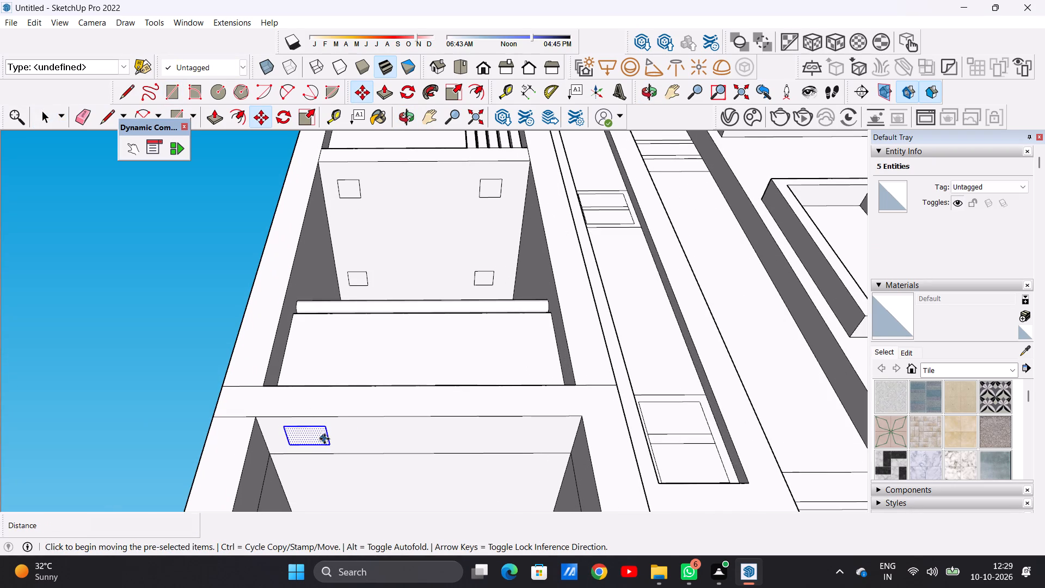
left_click(328, 440)
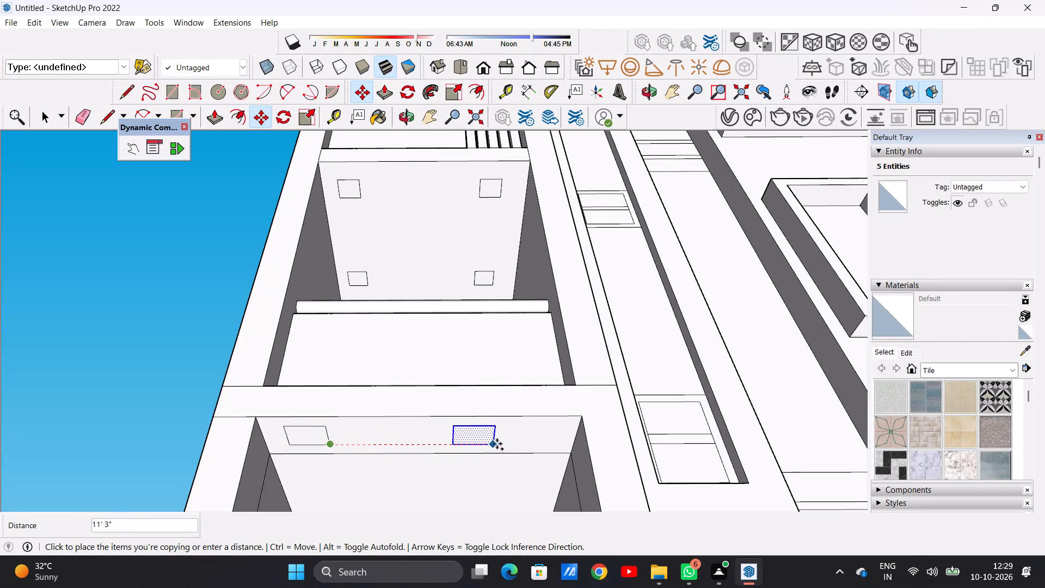
left_click(542, 444)
key("space")
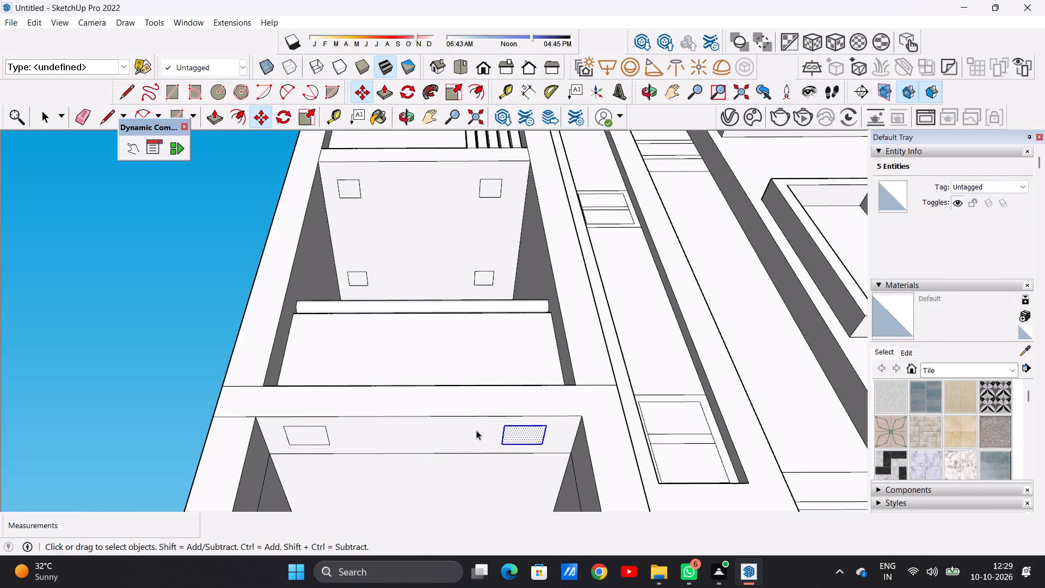
left_click(144, 352)
Examine the building's overall facade and the recessed head of the top-floor window.
scroll(363, 412, "down", 14)
middle_click_drag(355, 424, 373, 519)
scroll(365, 396, "down", 10)
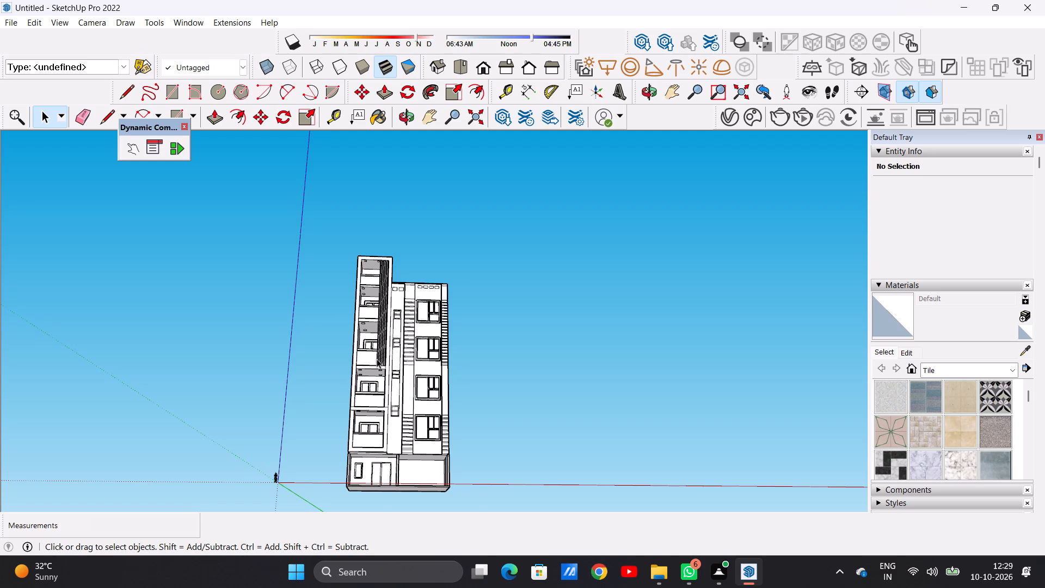
scroll(377, 359, "up", 2)
scroll(377, 359, "down", 1)
scroll(377, 359, "up", 5)
middle_click_drag(364, 321, 351, 408)
scroll(337, 384, "down", 9)
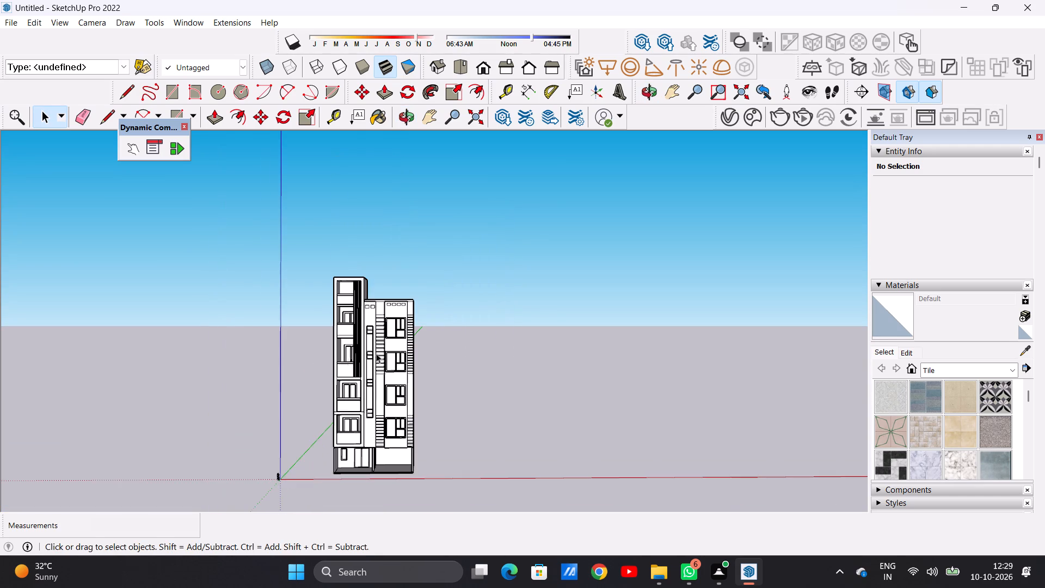
middle_click_drag(391, 341, 390, 308)
scroll(388, 310, "up", 17)
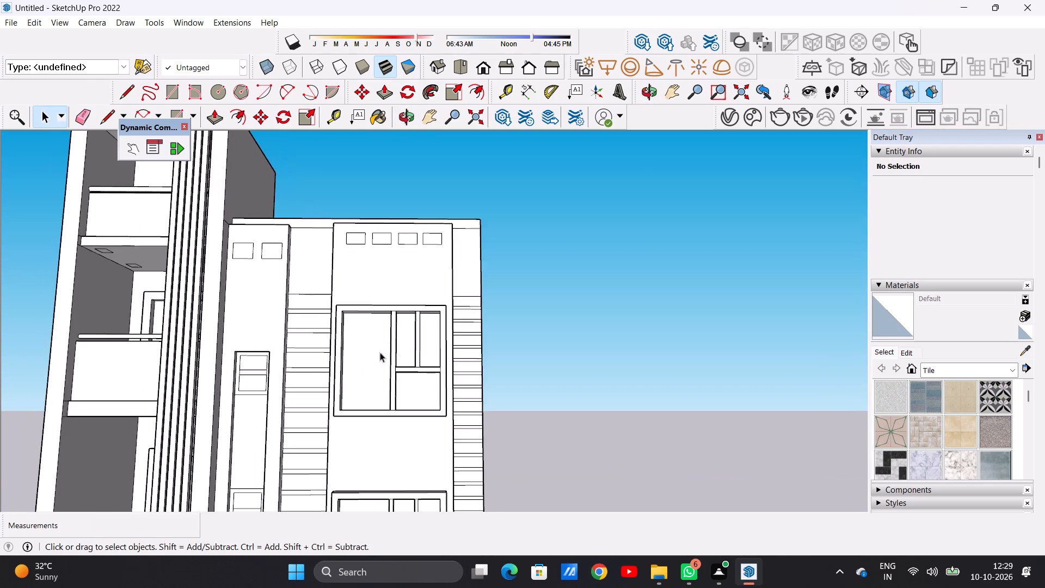
middle_click_drag(380, 352, 374, 265)
scroll(360, 292, "up", 13)
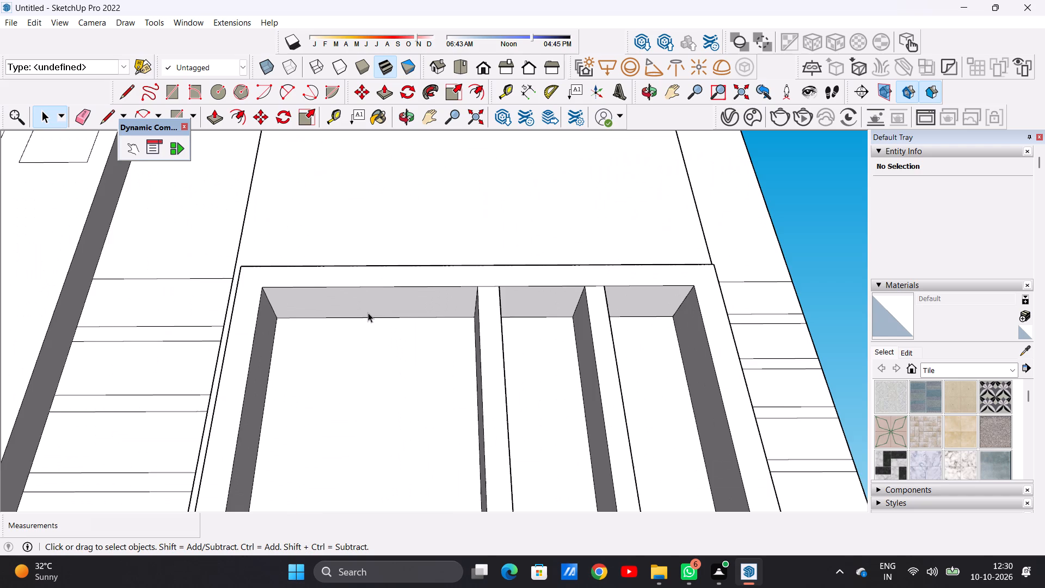
scroll(368, 313, "down", 1)
scroll(368, 313, "up", 6)
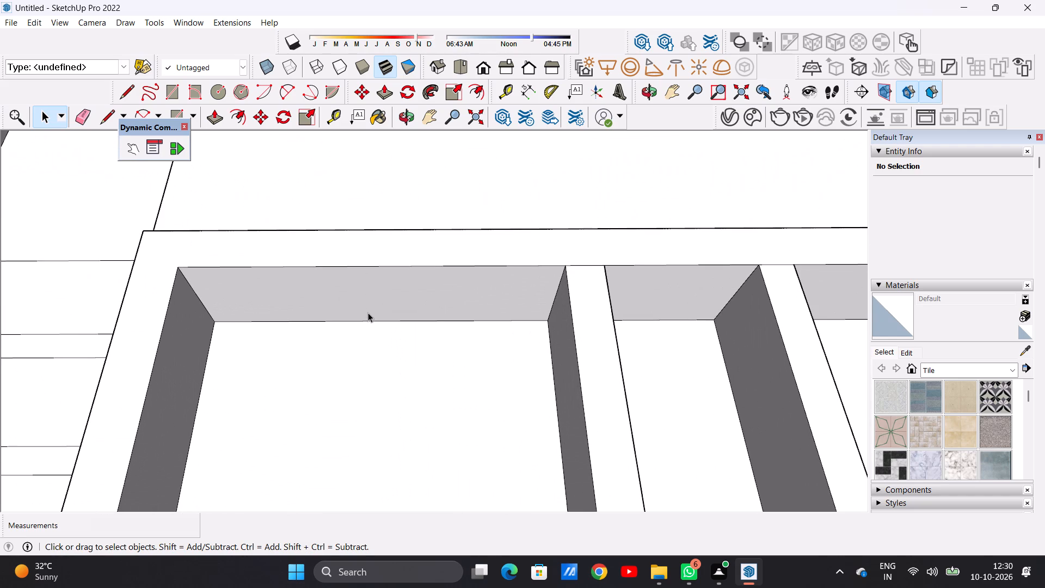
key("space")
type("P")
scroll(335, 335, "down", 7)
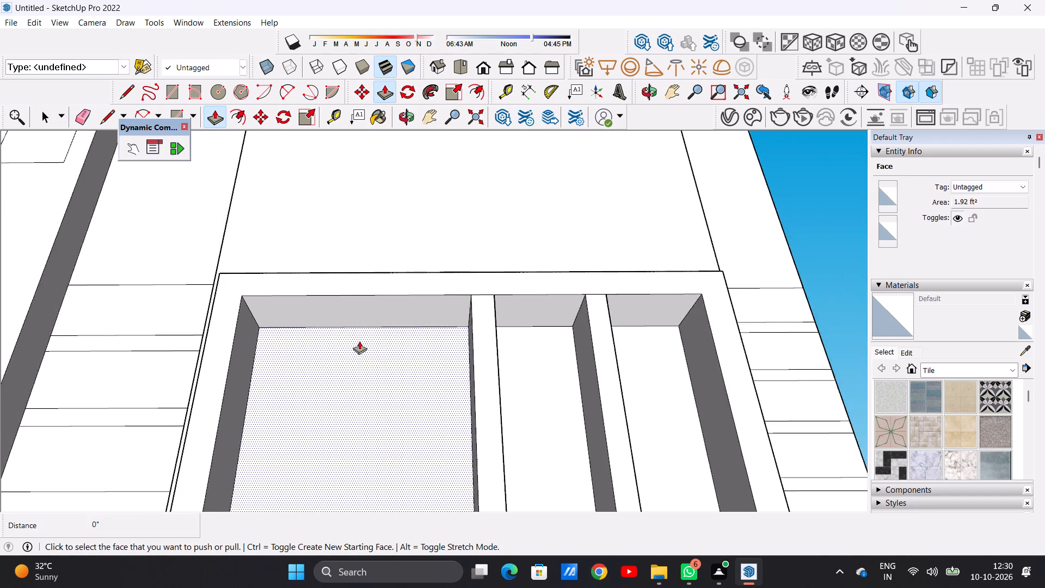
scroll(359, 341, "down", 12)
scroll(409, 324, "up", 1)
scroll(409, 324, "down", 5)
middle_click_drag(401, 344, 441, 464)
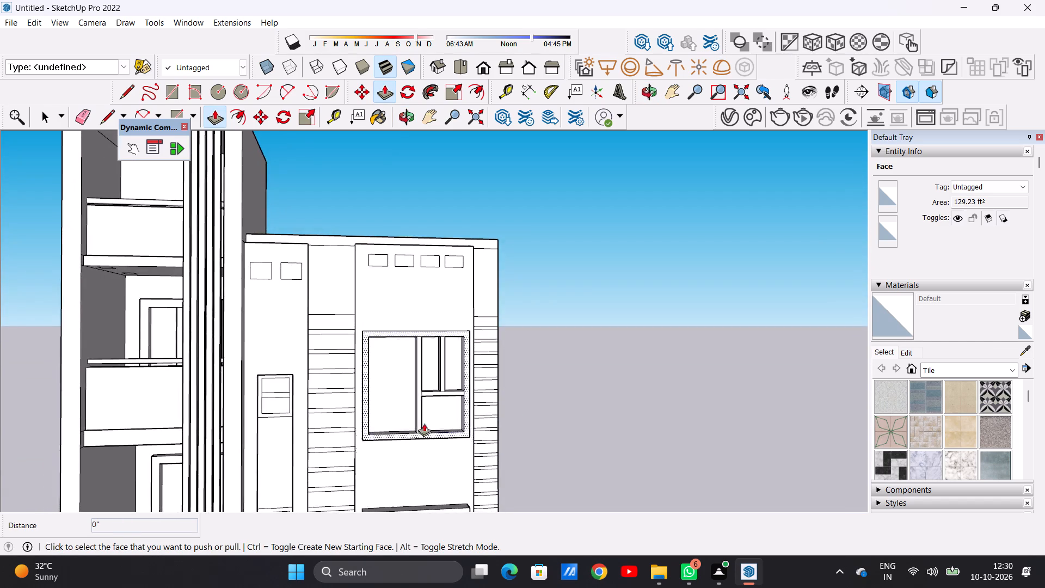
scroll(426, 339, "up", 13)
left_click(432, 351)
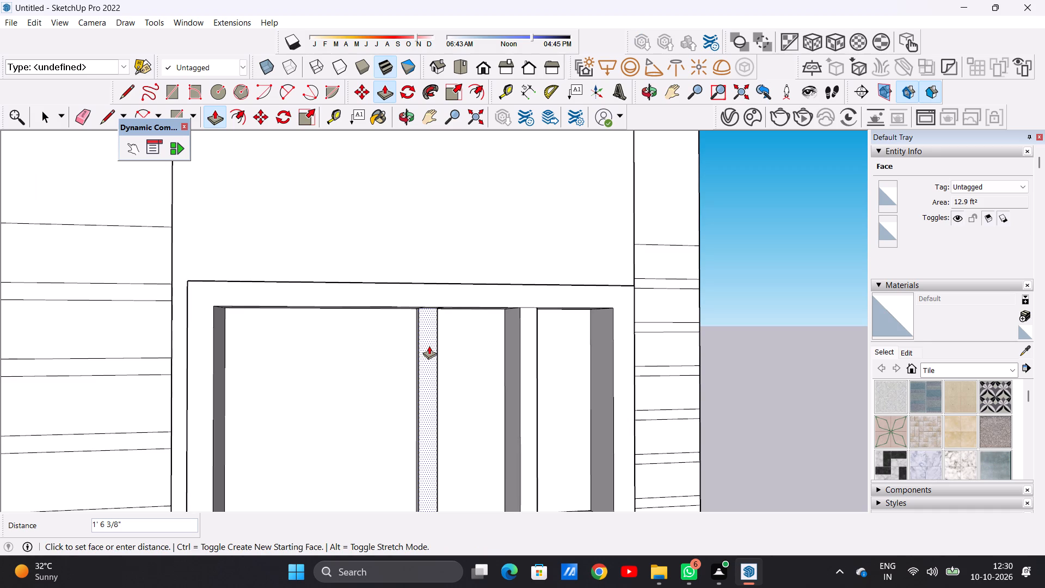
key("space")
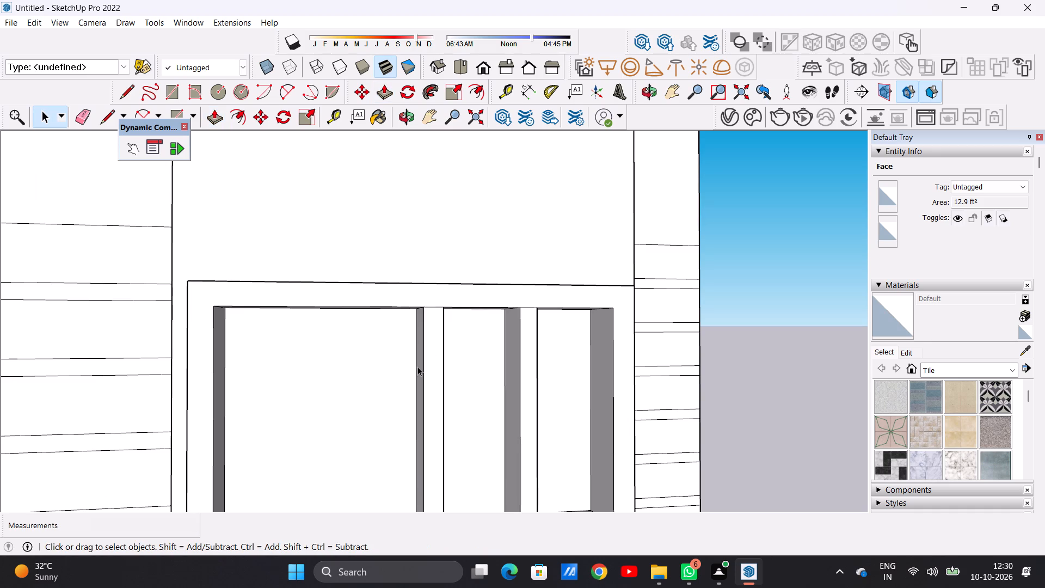
Draw a rectangle about 1' 10 1/8" by 1' 4 7/16" on the recessed head of the second-lowest window's large opening.
scroll(411, 384, "down", 20)
scroll(411, 384, "down", 5)
scroll(399, 345, "up", 1)
scroll(399, 344, "down", 15)
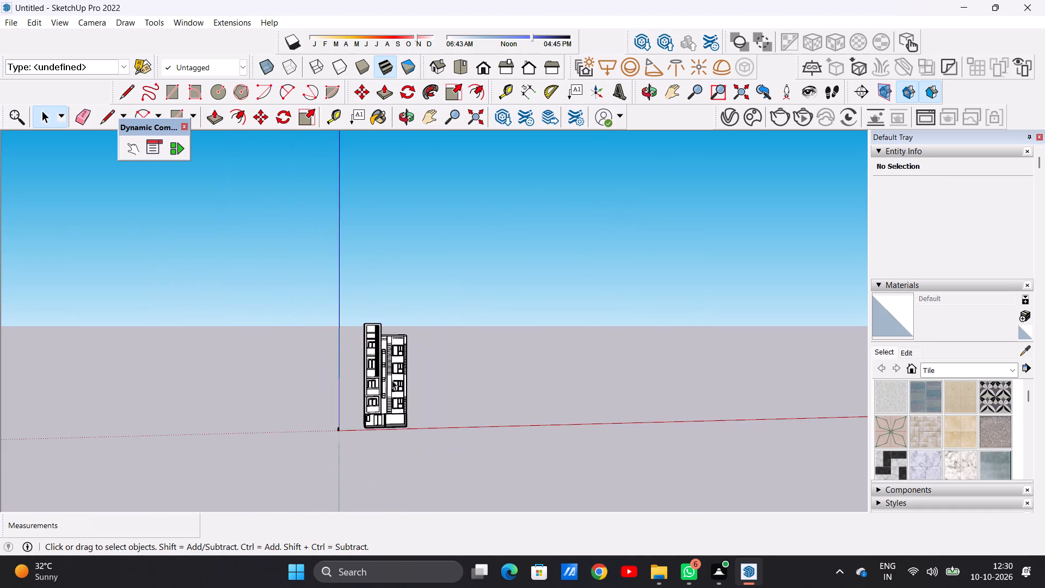
scroll(401, 406, "up", 20)
scroll(401, 406, "up", 2)
scroll(368, 397, "down", 1)
scroll(368, 397, "up", 5)
middle_click_drag(356, 420, 309, 330)
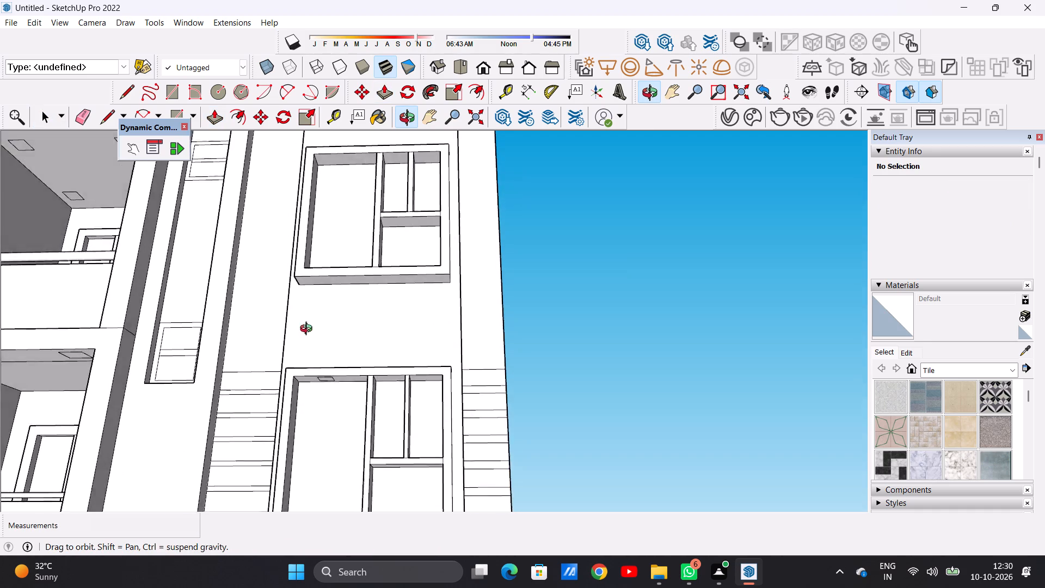
middle_click_drag(309, 330, 332, 220)
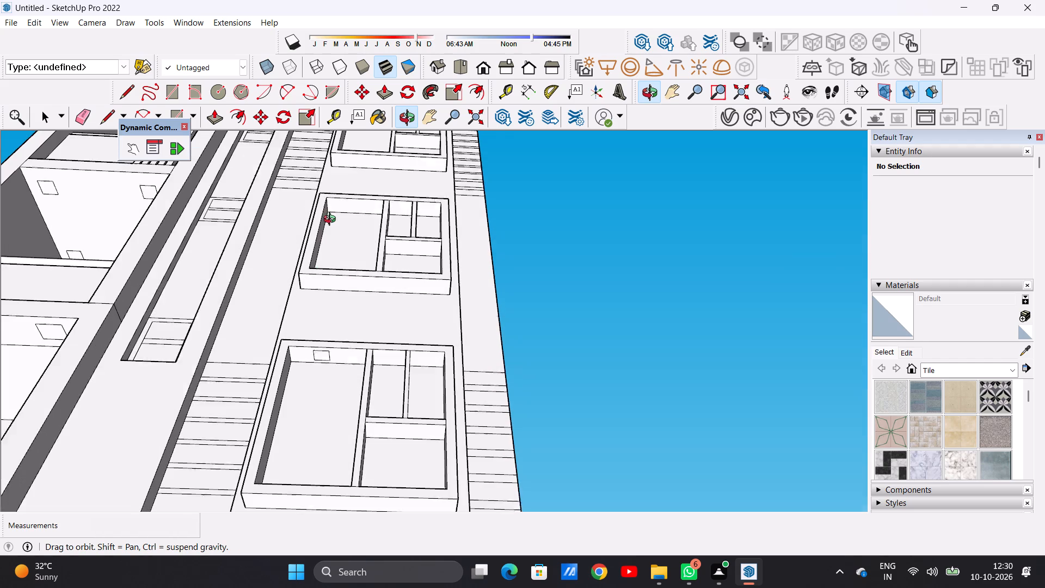
middle_click_drag(332, 220, 336, 320)
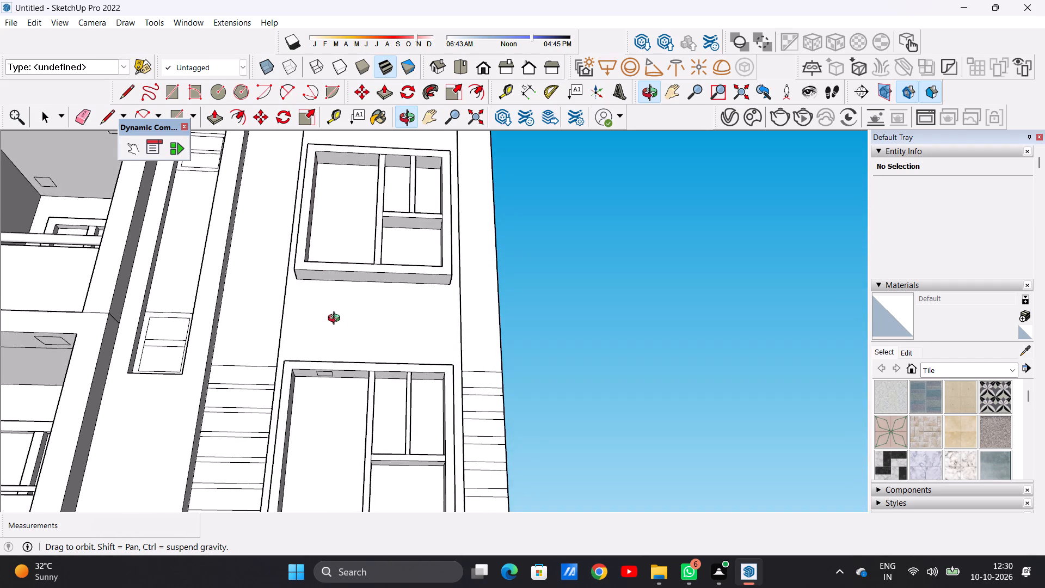
middle_click_drag(336, 320, 336, 323)
middle_click_drag(328, 348, 325, 382)
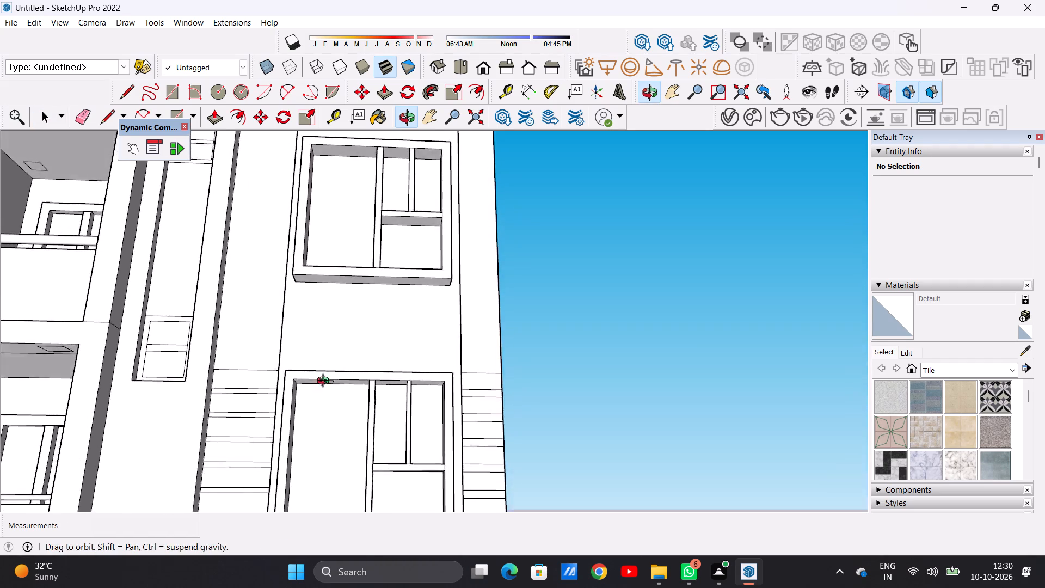
middle_click_drag(325, 382, 322, 394)
scroll(321, 394, "down", 8)
scroll(333, 275, "up", 14)
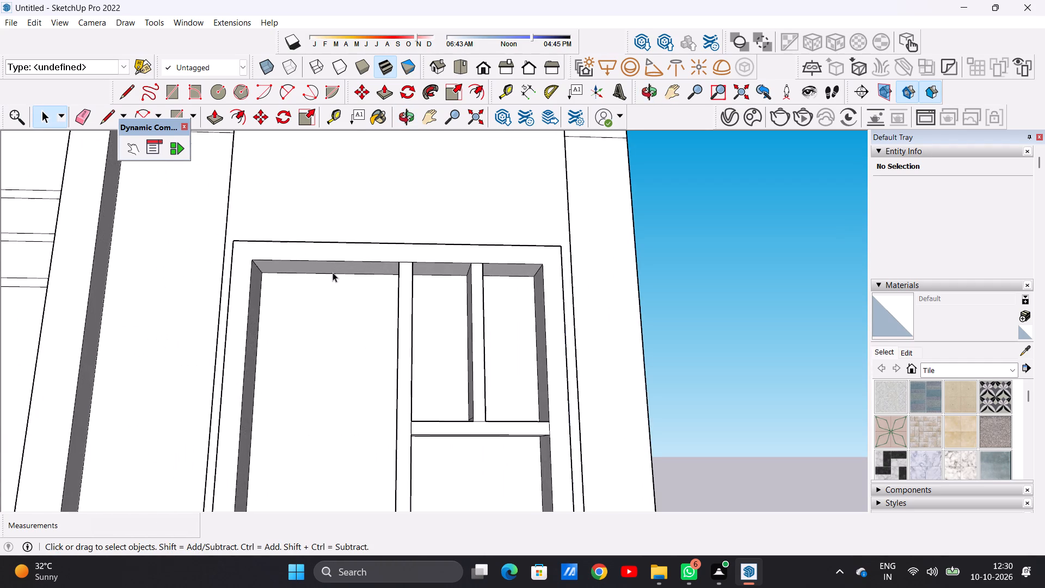
middle_click_drag(335, 290, 331, 191)
scroll(331, 191, "up", 1)
scroll(337, 245, "up", 3)
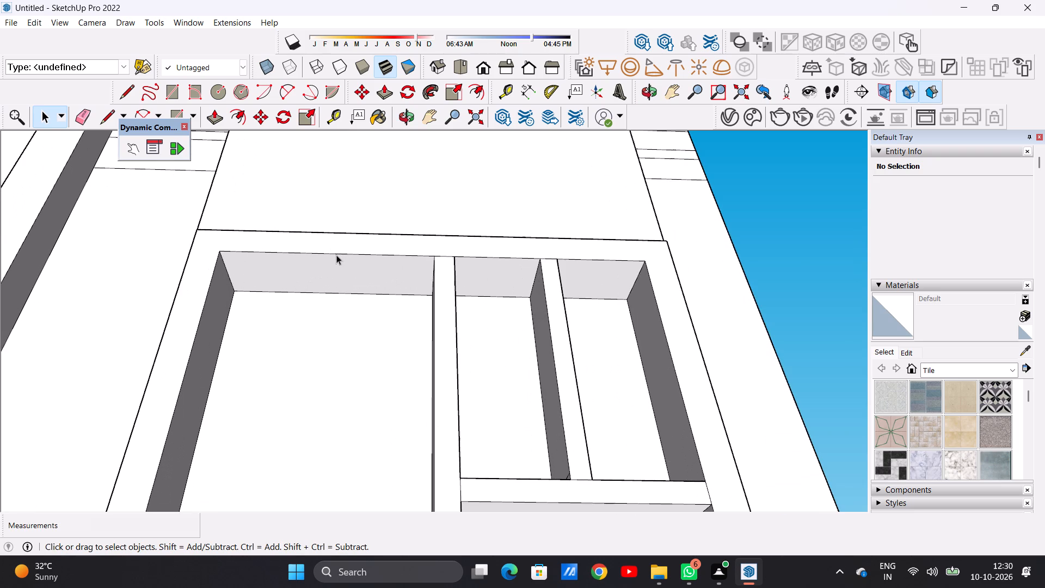
key("r")
scroll(328, 269, "up", 1)
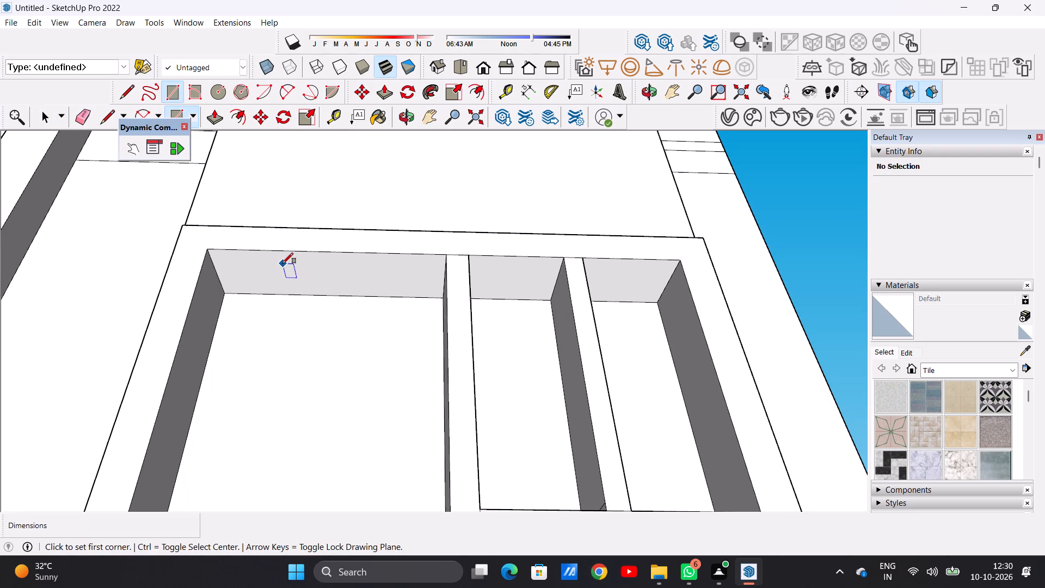
left_click(282, 262)
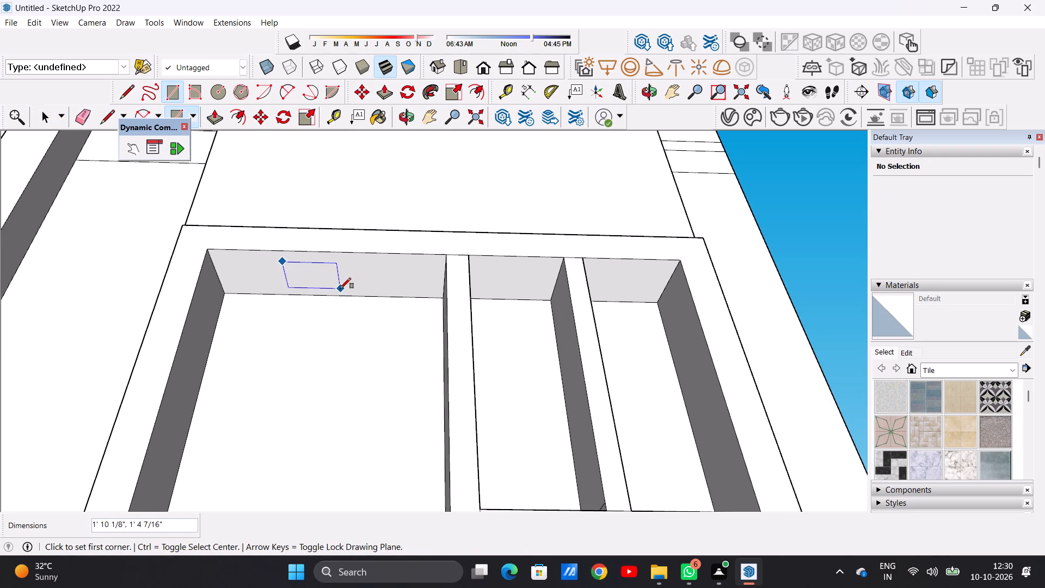
left_click(340, 289)
key("space")
Draw a rectangle about 1' 9" by 1' 3" on the recessed head of the large opening in the window one floor up.
scroll(329, 328, "down", 18)
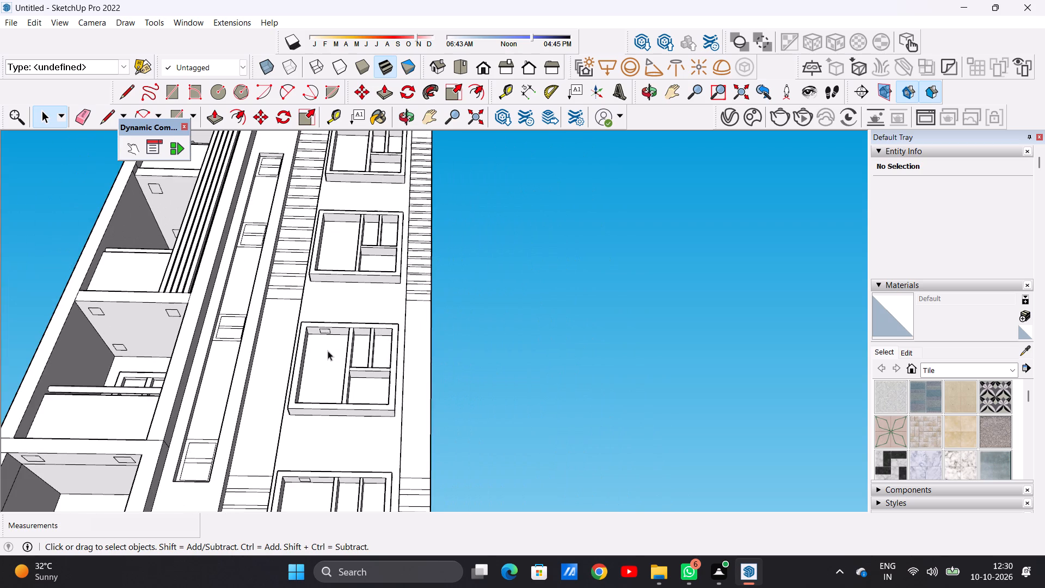
scroll(336, 212, "up", 20)
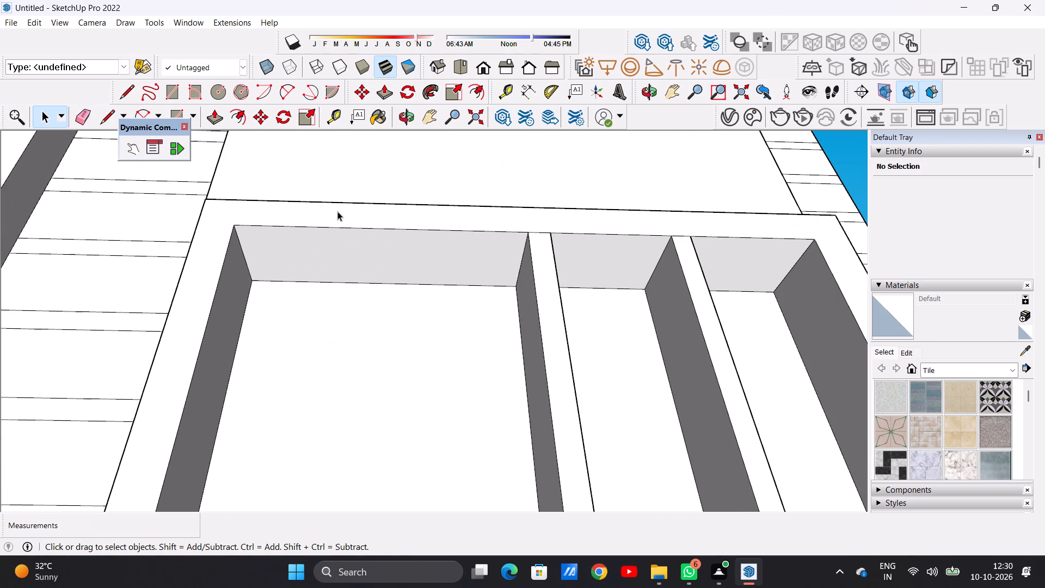
key("r")
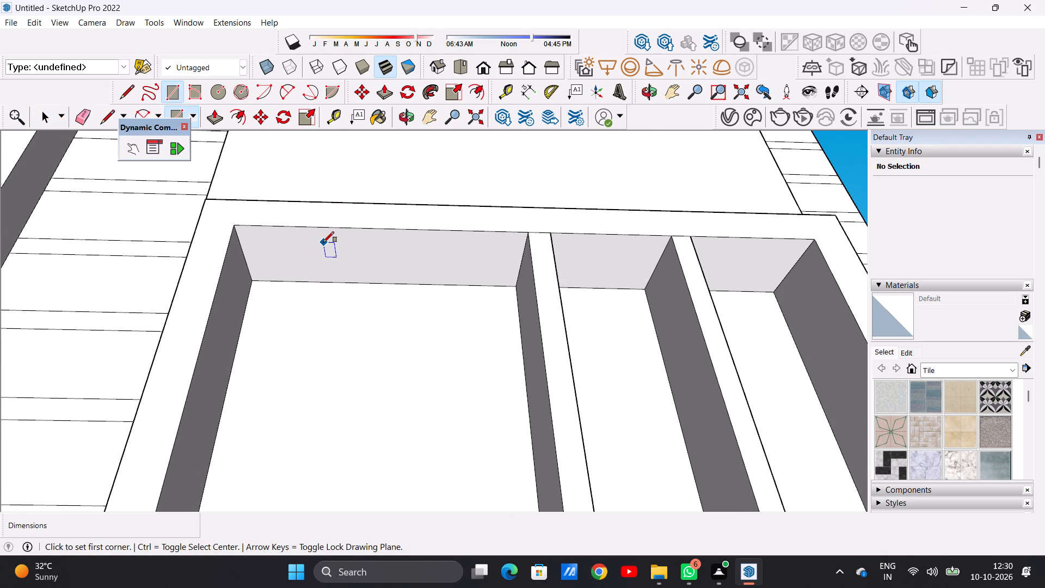
left_click(323, 242)
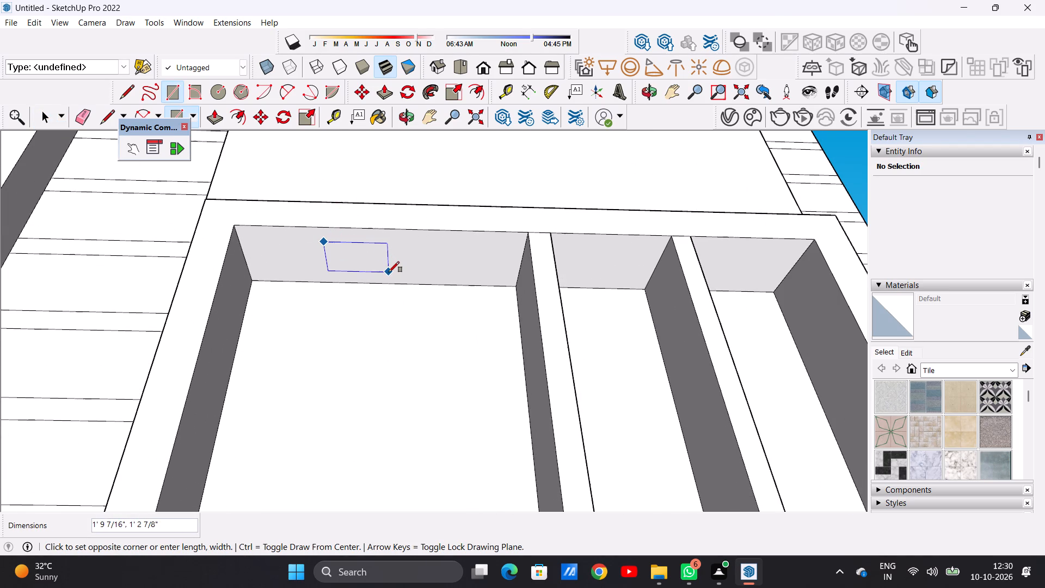
left_click(384, 272)
key("space")
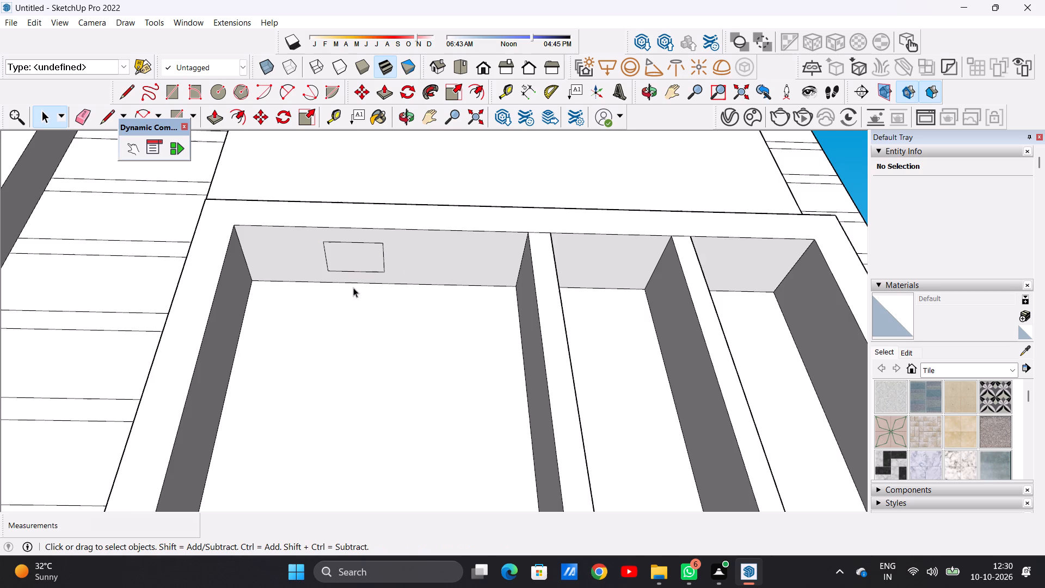
Draw a rectangle about 1' 5 1/8" by 1' 2 3/16" on the recessed head of the top-floor window's large opening.
scroll(343, 299, "down", 19)
scroll(364, 191, "up", 6)
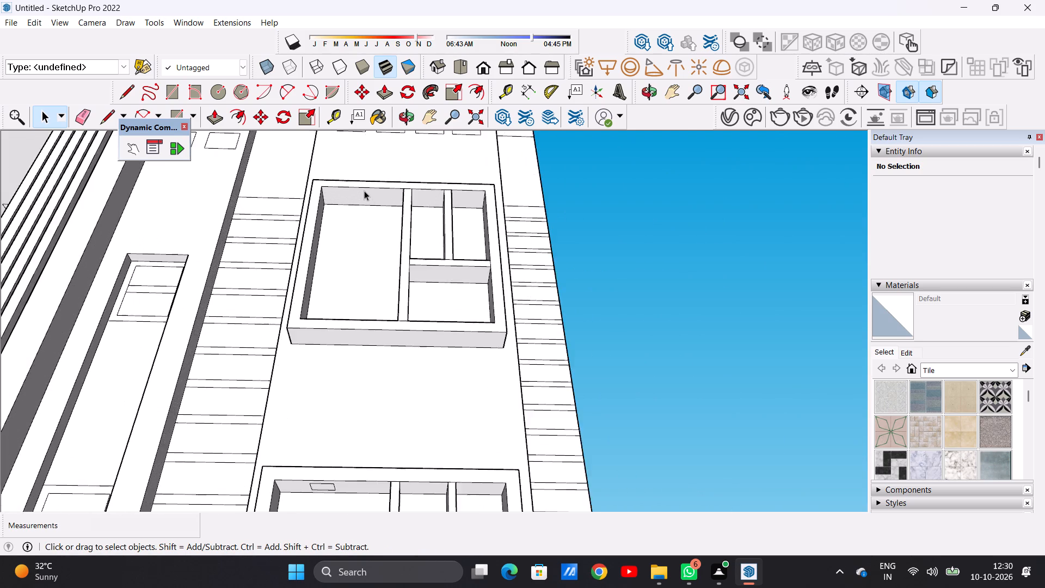
scroll(364, 191, "up", 3)
scroll(364, 191, "down", 1)
scroll(364, 191, "up", 13)
key("r")
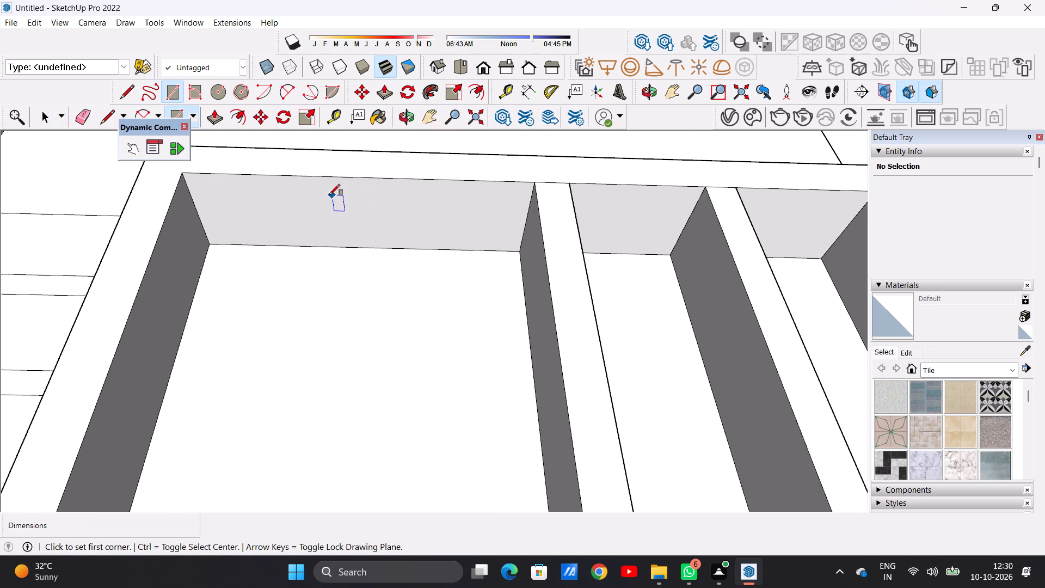
left_click(300, 191)
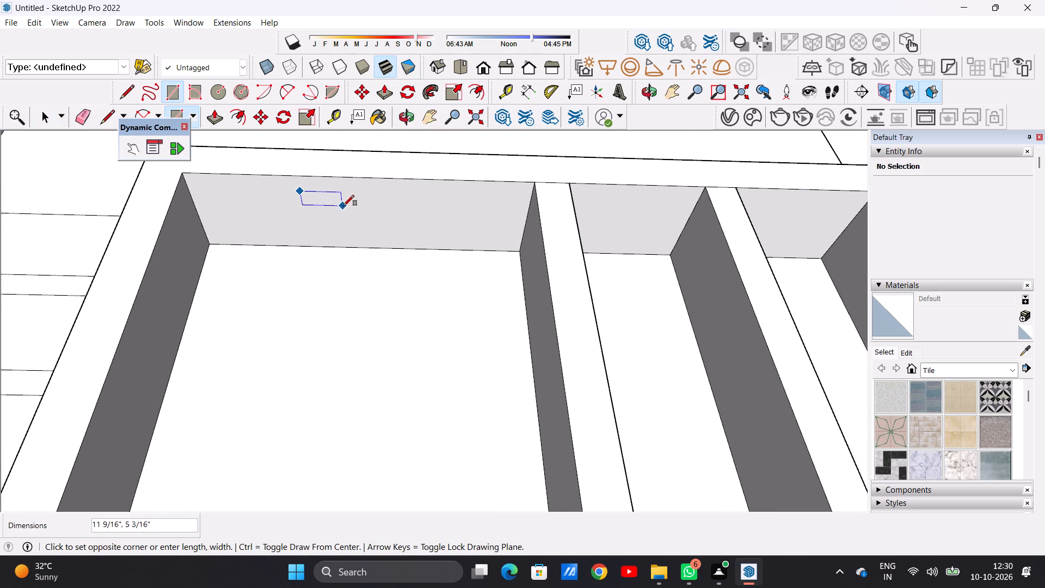
left_click(354, 235)
key("space")
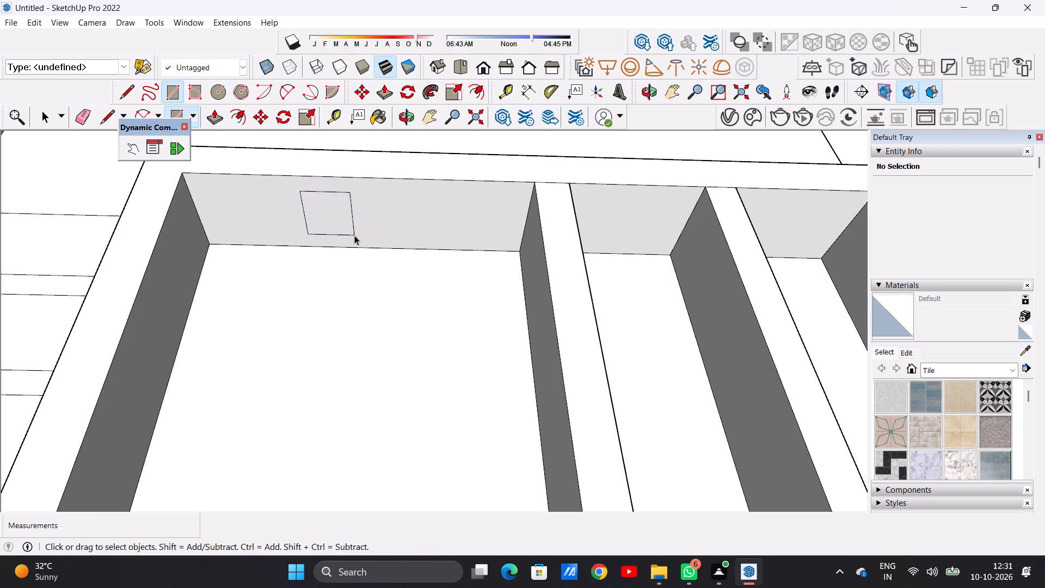
key("space")
Examine the whole building from several angles, checking the window column, balconies and open ground floor.
scroll(347, 321, "down", 11)
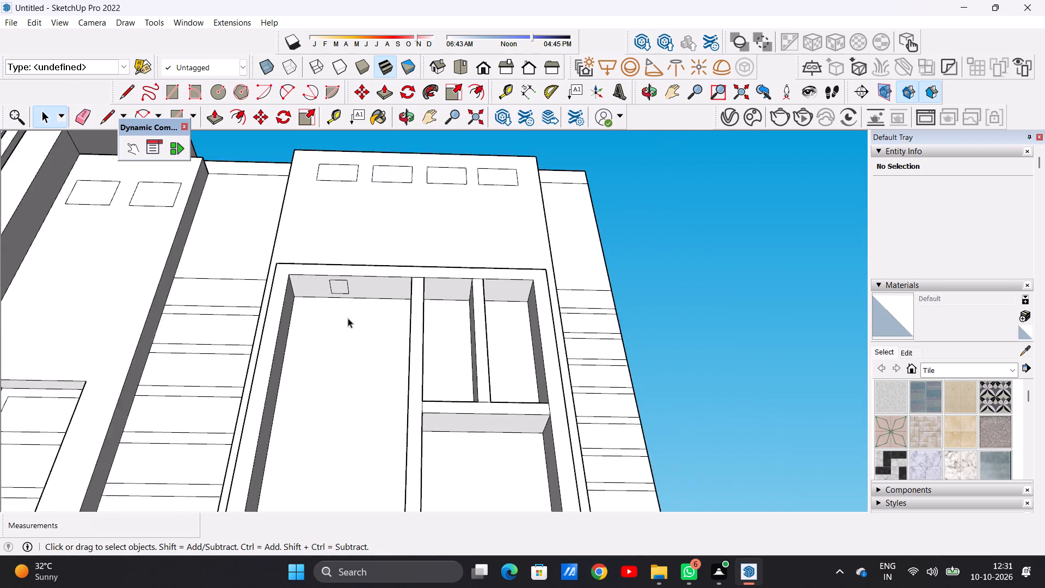
scroll(348, 318, "down", 20)
scroll(348, 318, "down", 10)
middle_click_drag(325, 378, 328, 383)
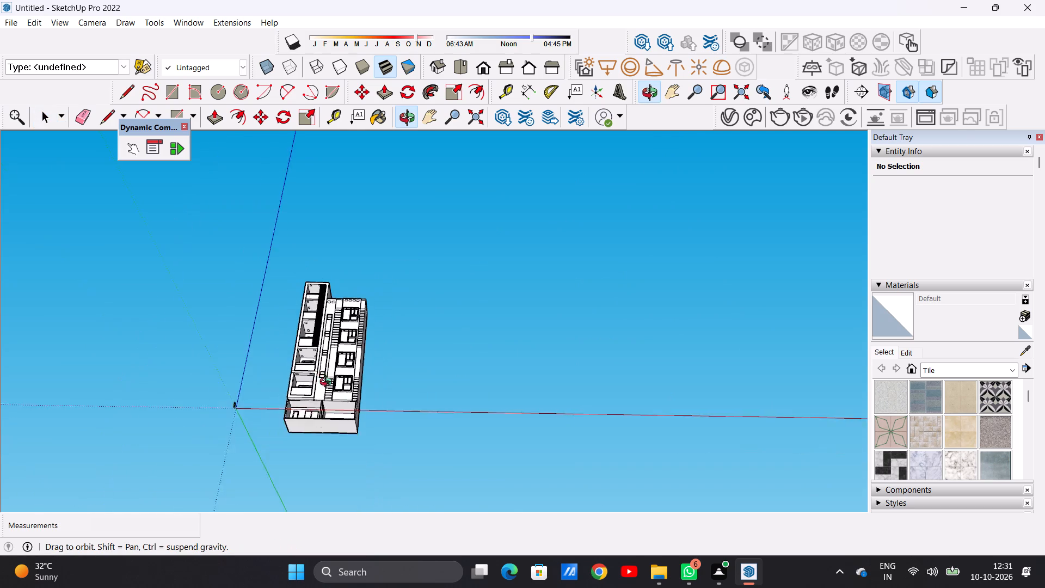
middle_click_drag(328, 383, 348, 454)
scroll(348, 372, "up", 17)
middle_click_drag(331, 393, 288, 282)
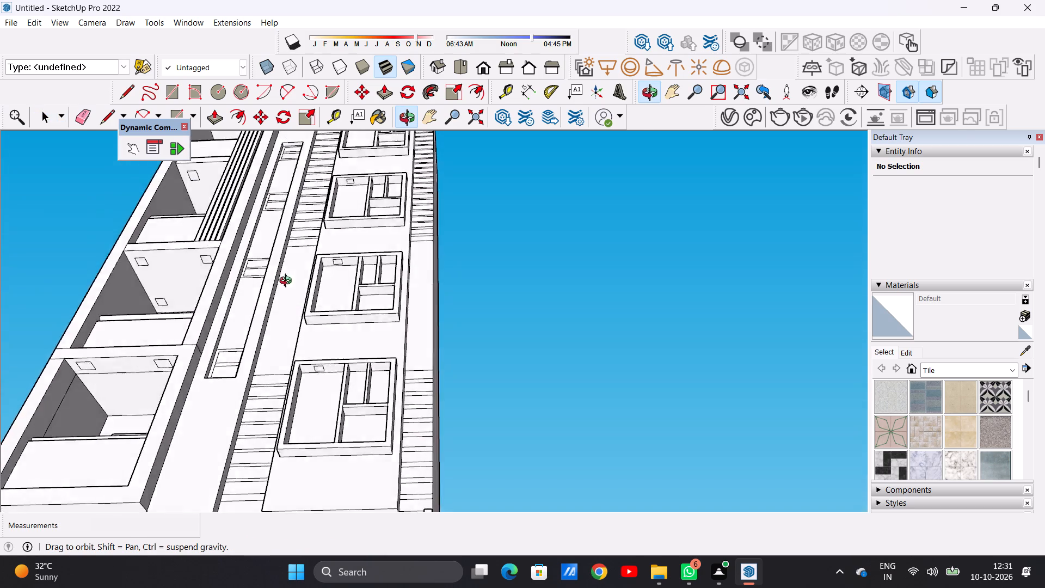
middle_click_drag(288, 282, 313, 387)
scroll(311, 407, "down", 11)
middle_click_drag(312, 407, 322, 483)
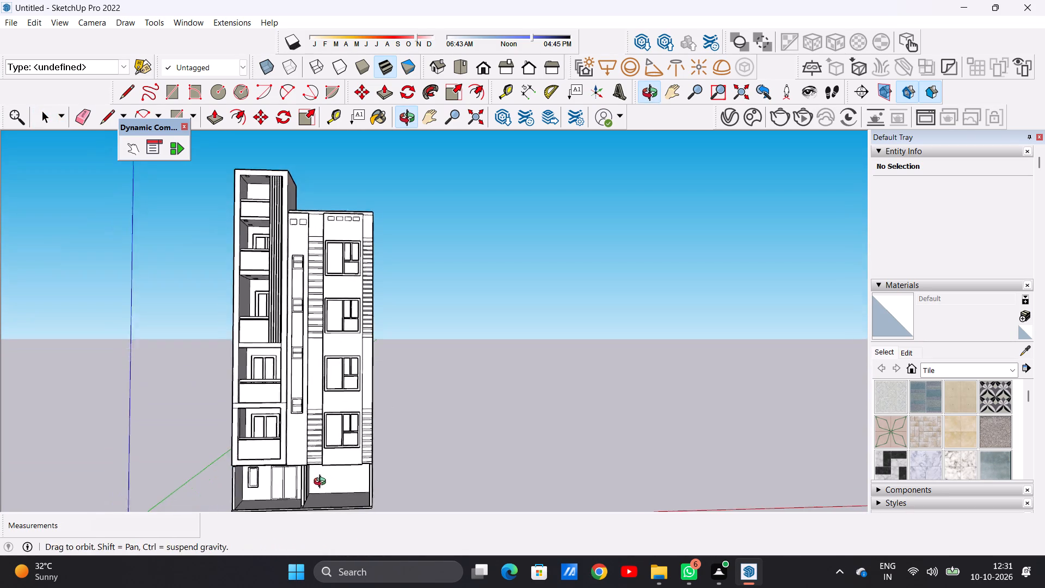
middle_click_drag(322, 483, 323, 484)
scroll(347, 438, "down", 11)
middle_click_drag(389, 430, 193, 434)
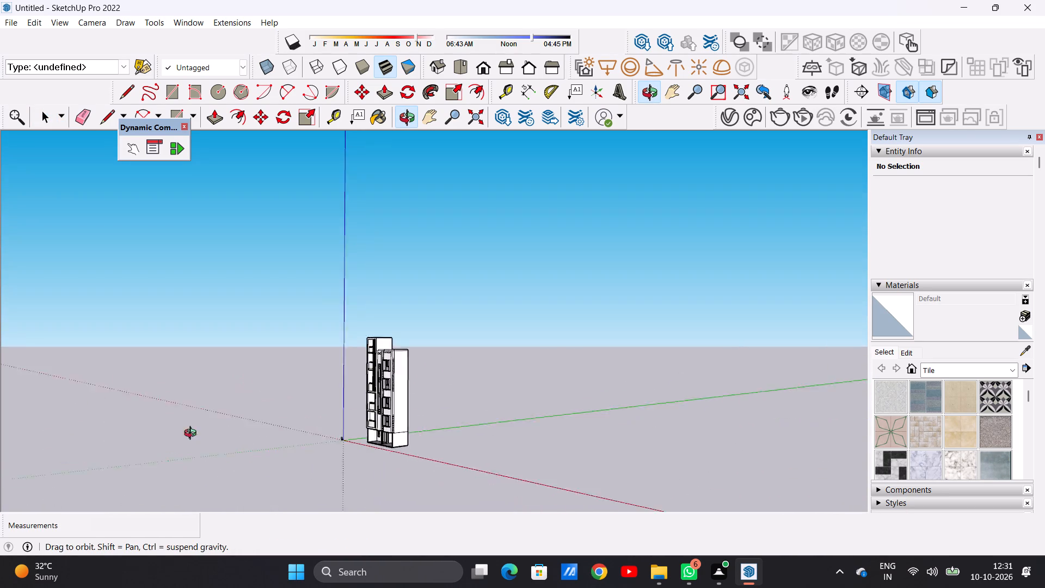
middle_click_drag(193, 434, 829, 439)
middle_click_drag(697, 436, 100, 327)
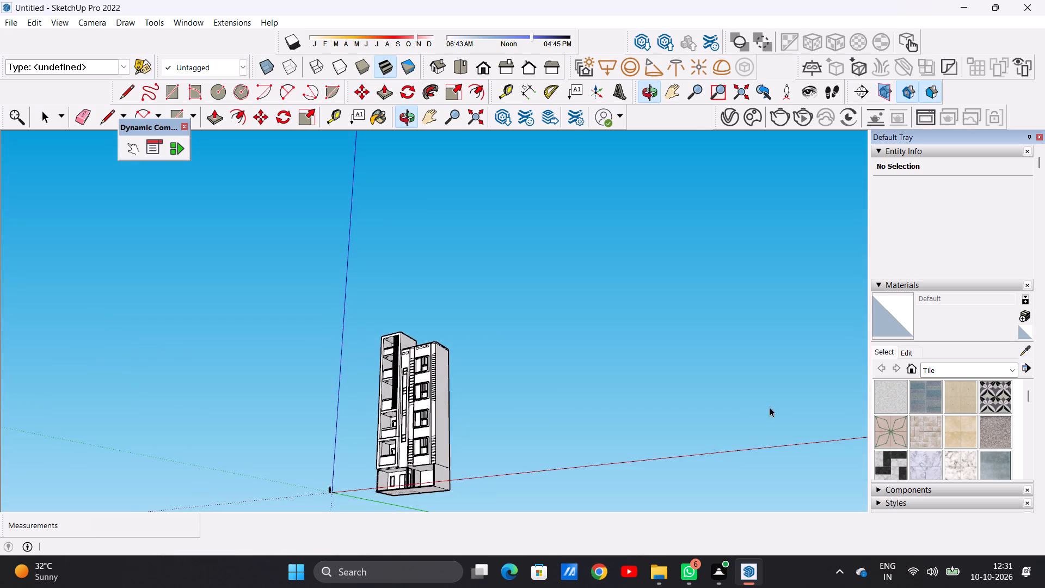
middle_click_drag(770, 407, 786, 494)
scroll(453, 367, "down", 6)
middle_click_drag(409, 384, 611, 467)
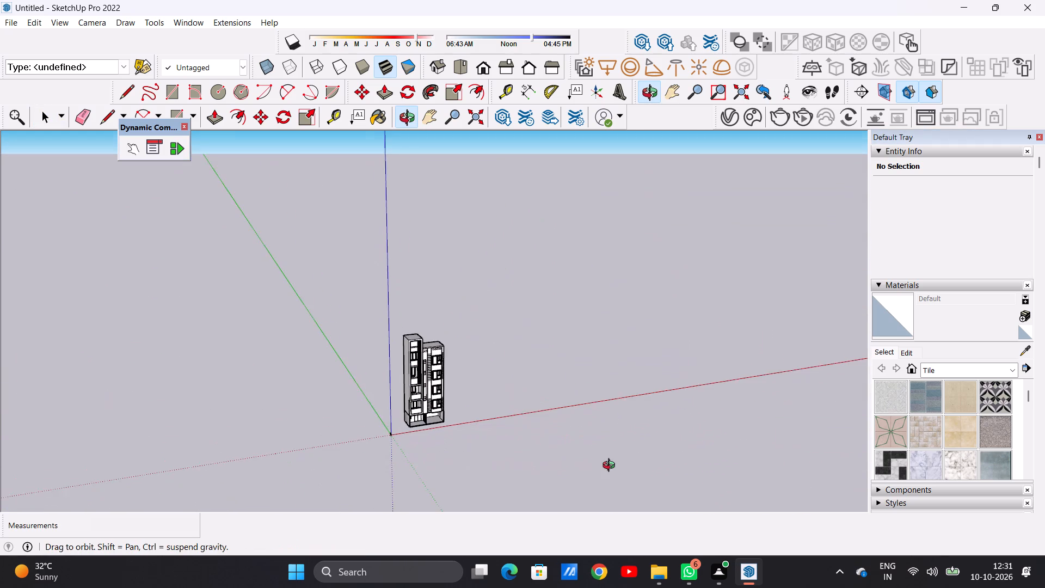
middle_click_drag(611, 467, 528, 456)
scroll(413, 353, "up", 8)
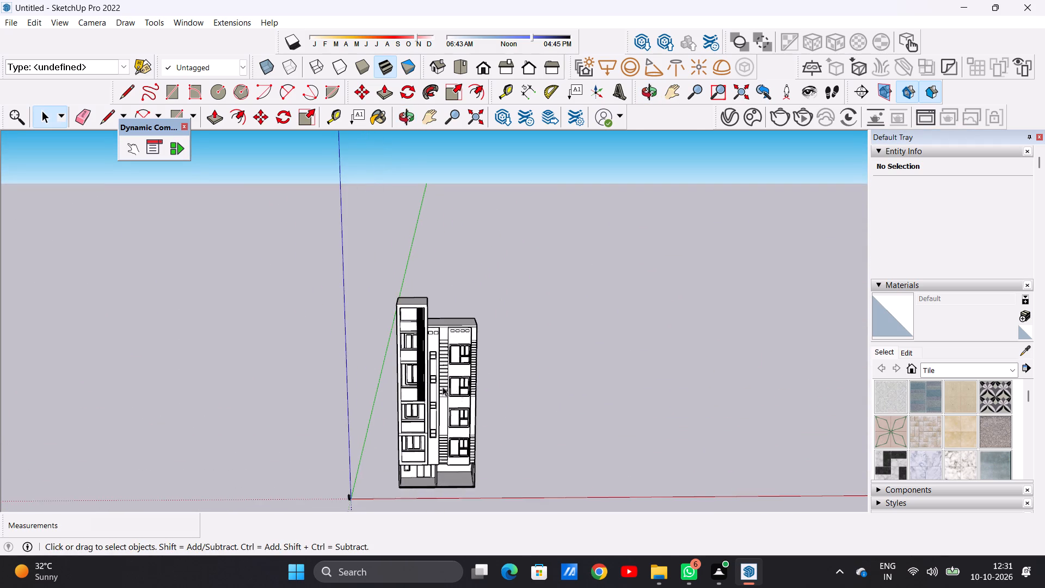
scroll(396, 340, "down", 4)
middle_click_drag(447, 397, 448, 370)
scroll(428, 433, "up", 5)
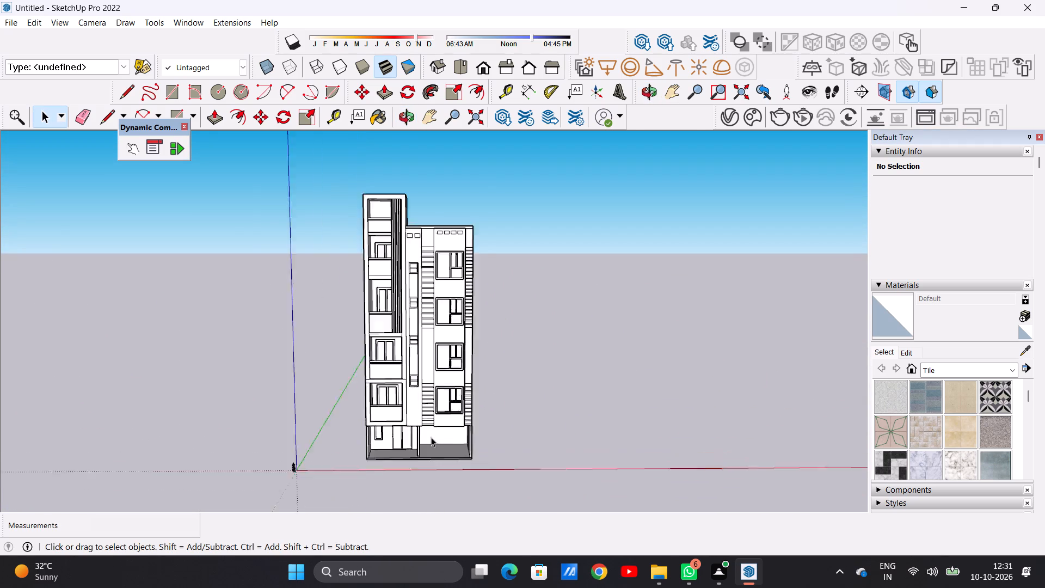
scroll(431, 437, "up", 10)
scroll(433, 437, "down", 1)
scroll(433, 437, "up", 7)
middle_click_drag(429, 419, 433, 439)
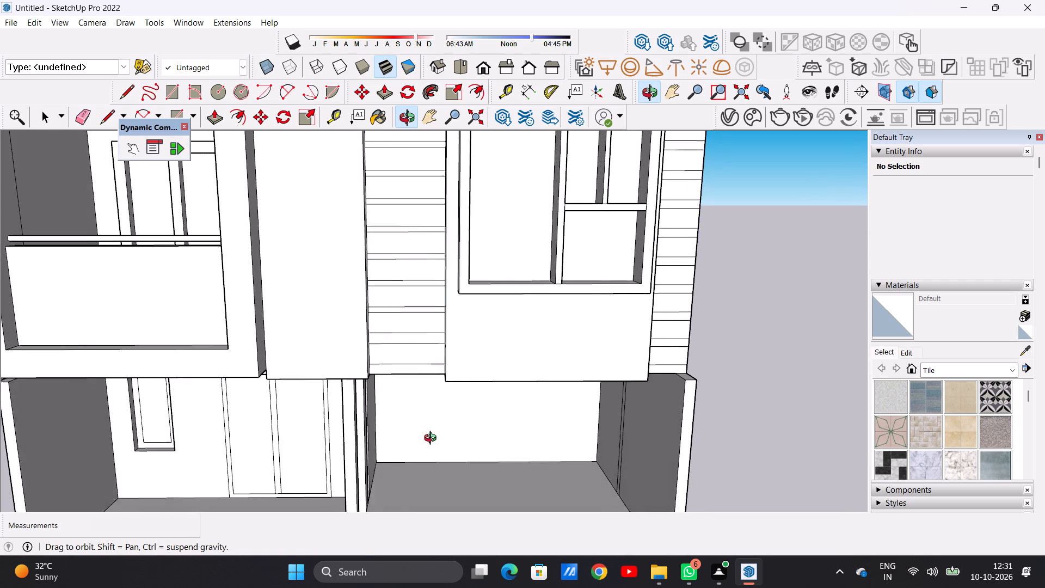
middle_click_drag(433, 439, 436, 439)
scroll(434, 431, "down", 16)
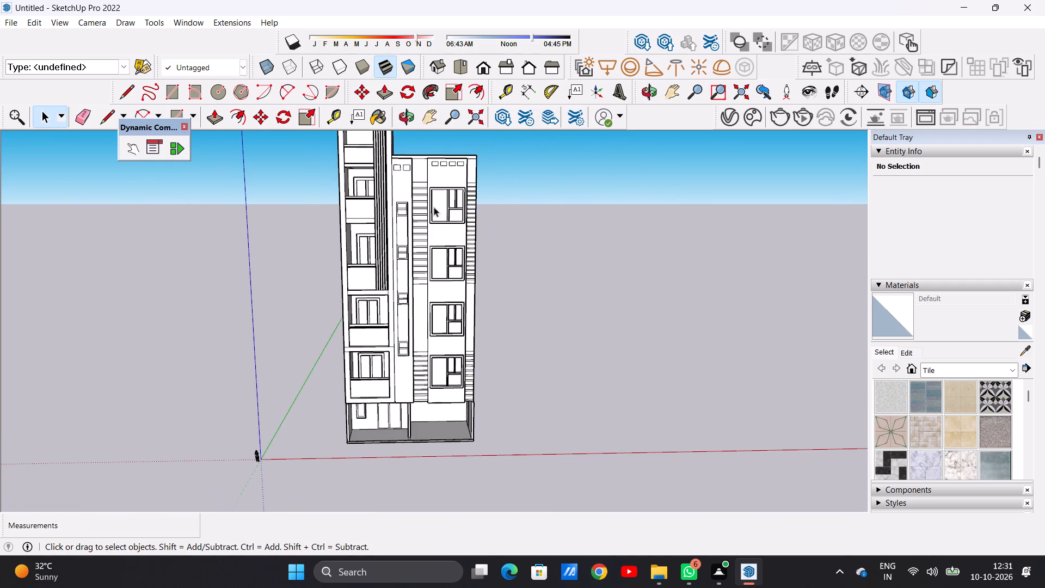
scroll(450, 168, "up", 6)
middle_click_drag(437, 239, 457, 305)
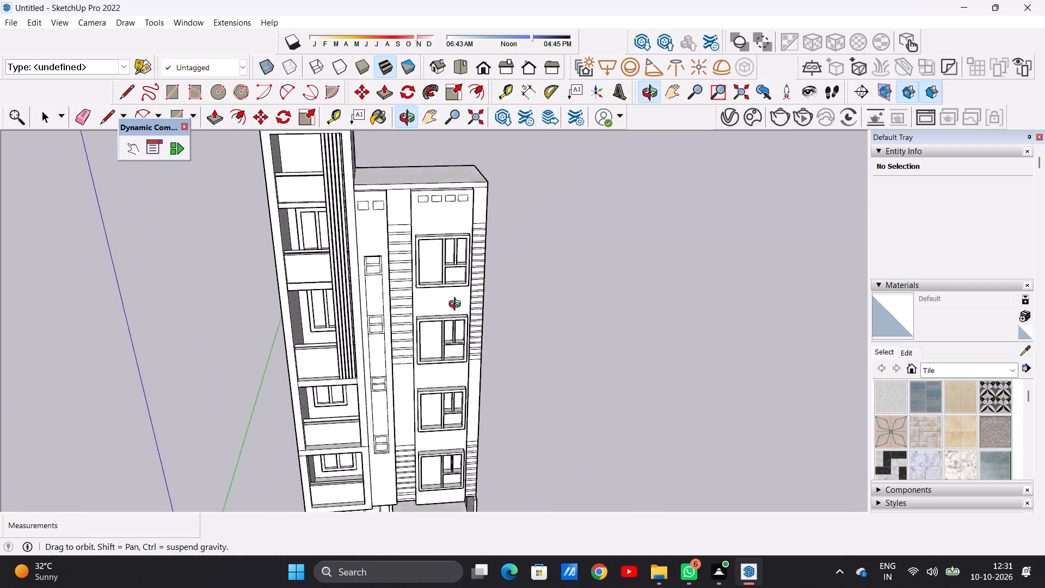
middle_click_drag(457, 305, 383, 200)
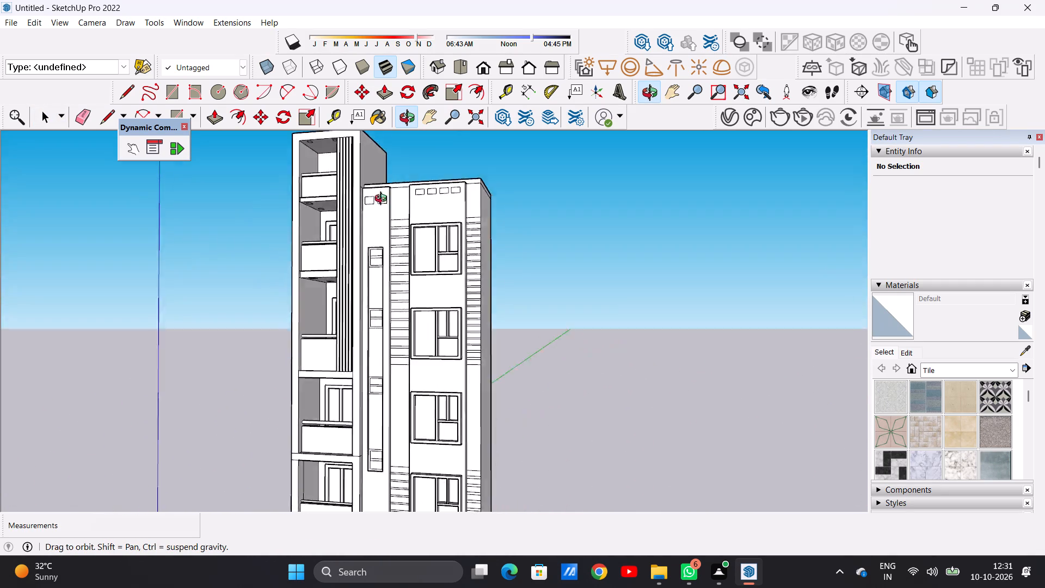
middle_click_drag(383, 200, 446, 281)
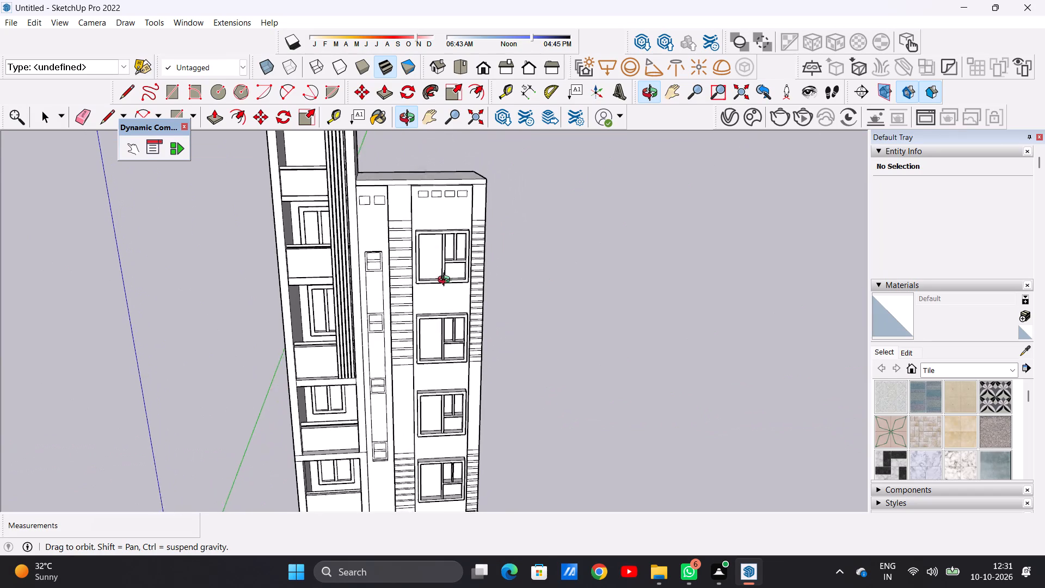
middle_click_drag(446, 281, 446, 259)
scroll(371, 323, "down", 8)
scroll(417, 434, "up", 2)
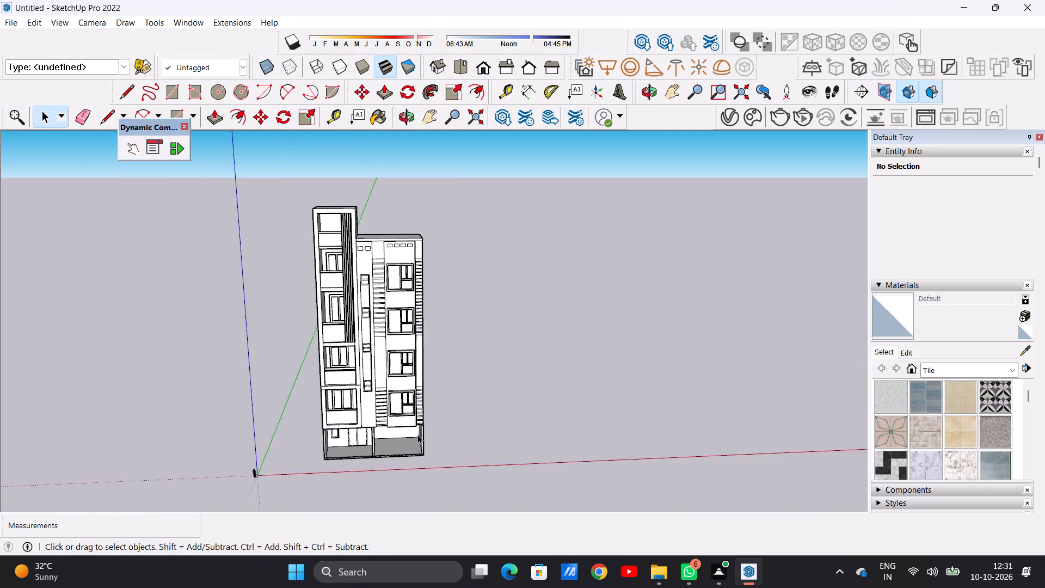
scroll(417, 434, "up", 4)
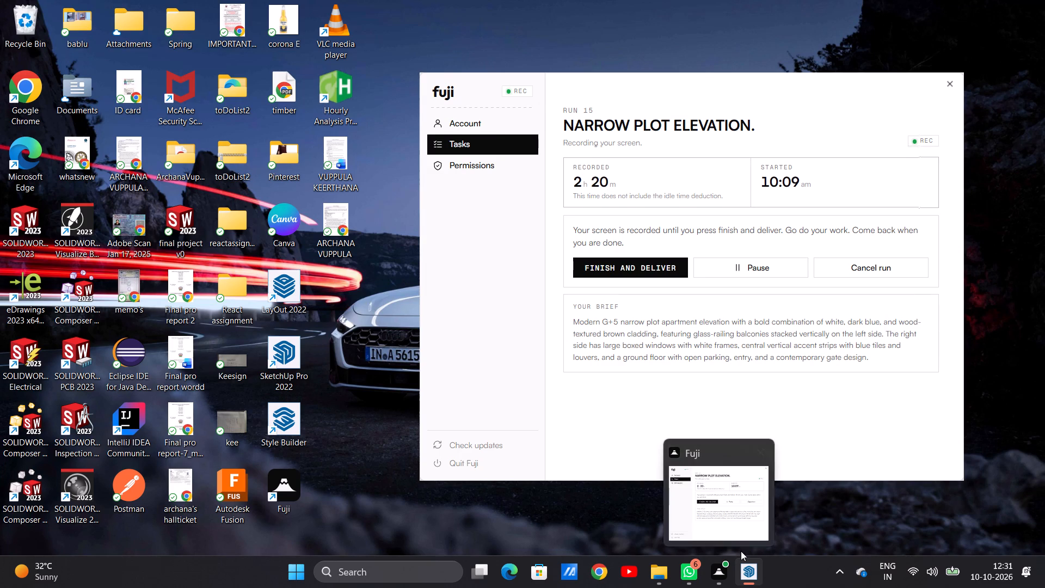
Switch back to SketchUp and examine the facade from the side and front, down to the ground-floor parking and entry.
left_click(727, 506)
scroll(351, 384, "down", 5)
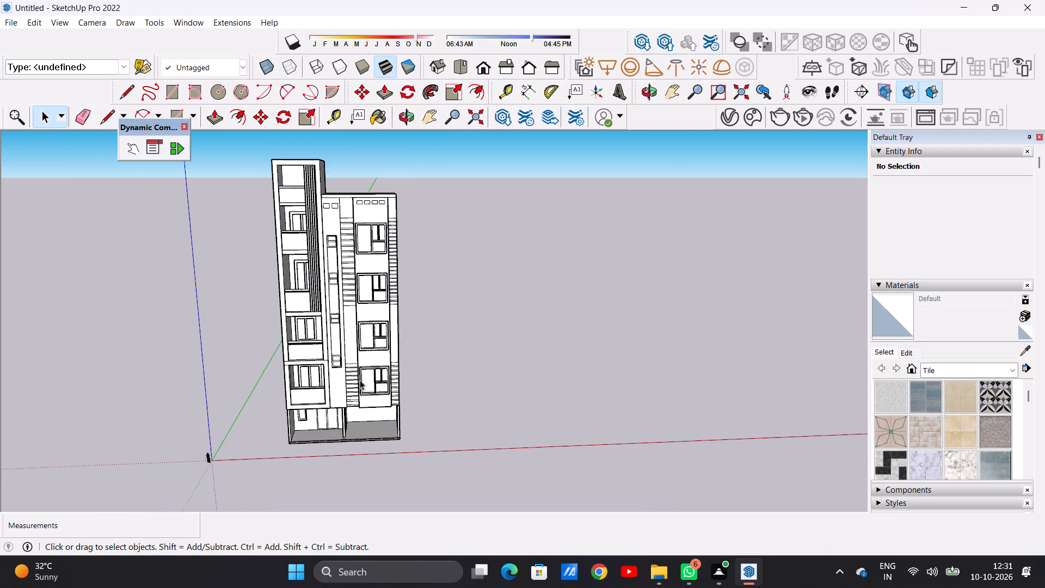
middle_click_drag(439, 362, 601, 330)
middle_click_drag(366, 342, 397, 355)
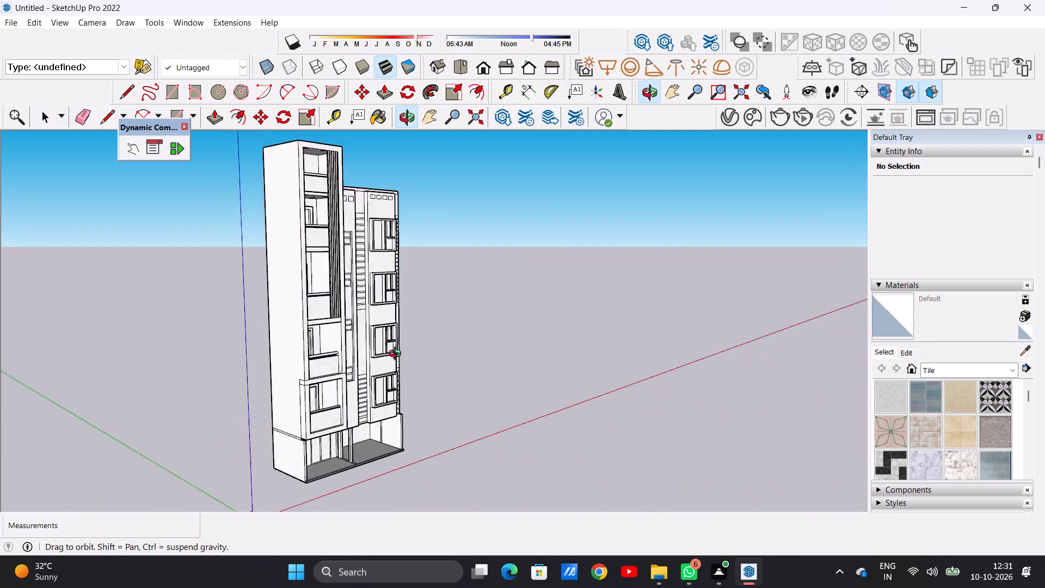
middle_click_drag(397, 355, 181, 344)
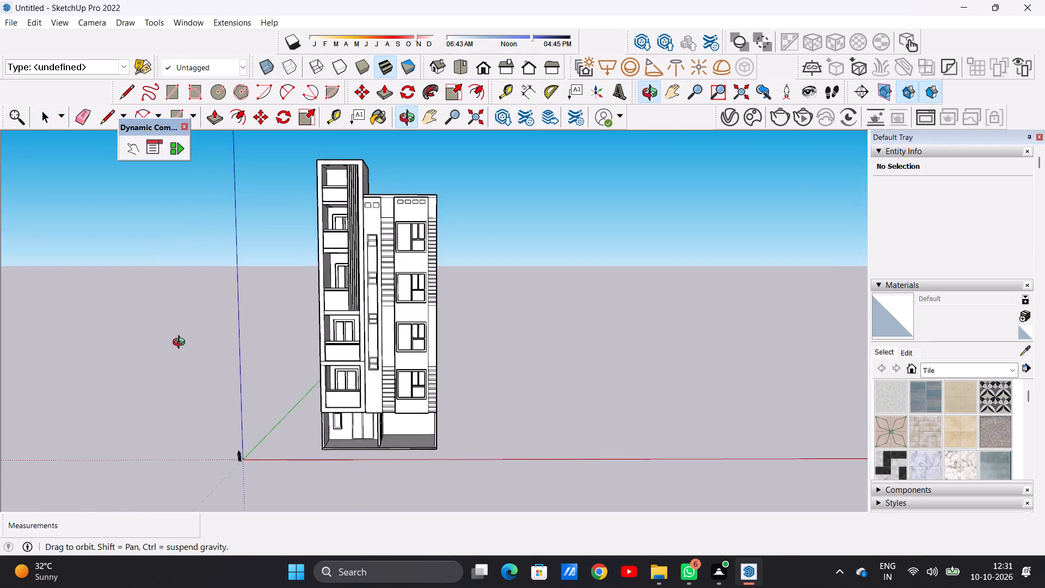
middle_click_drag(181, 344, 155, 369)
scroll(405, 409, "up", 7)
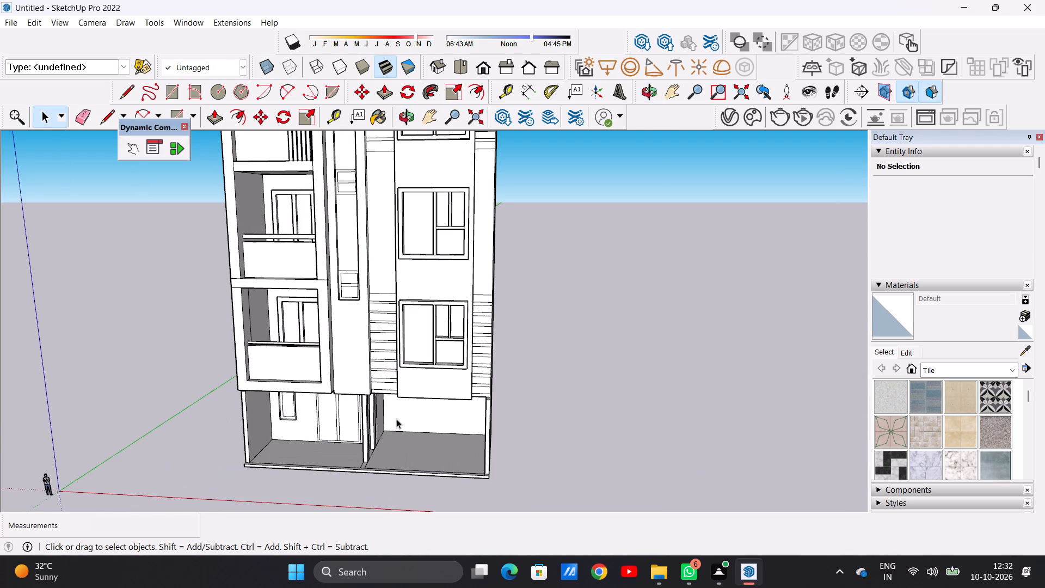
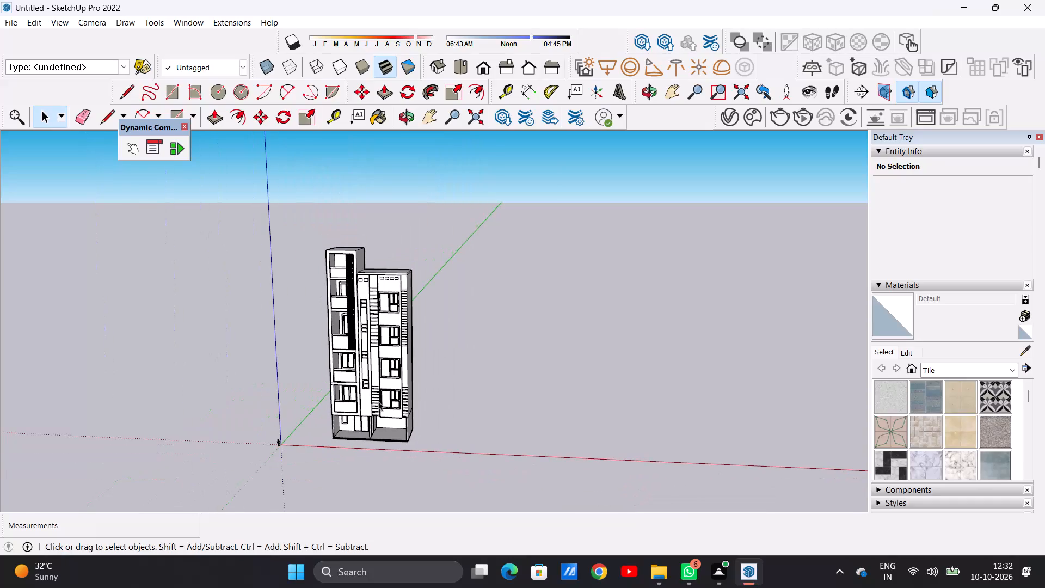
Examine the whole building from the front and the tower side, checking the balconies and the window column.
scroll(386, 377, "up", 12)
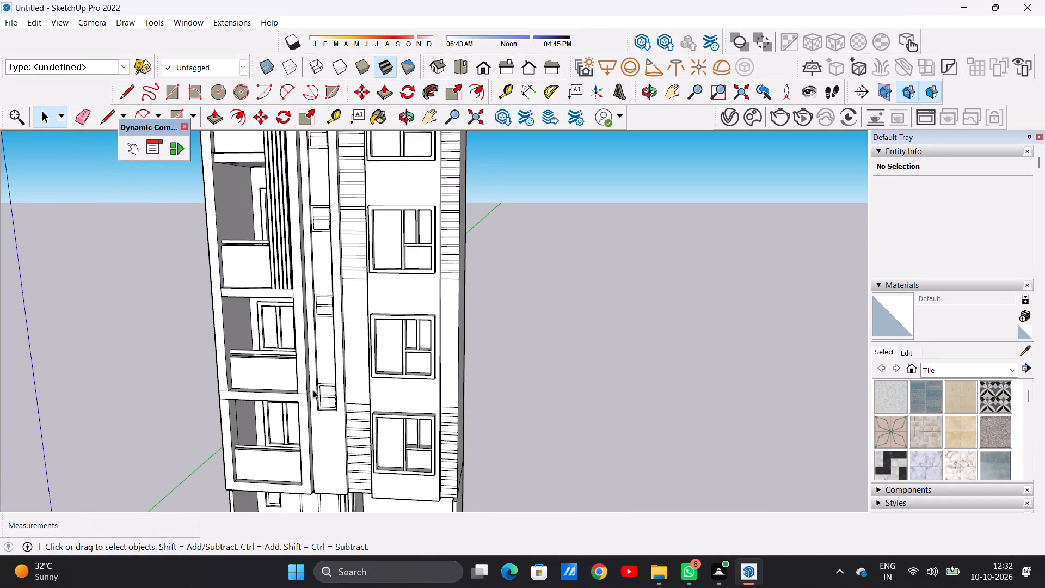
middle_click_drag(299, 394, 286, 370)
scroll(323, 376, "down", 12)
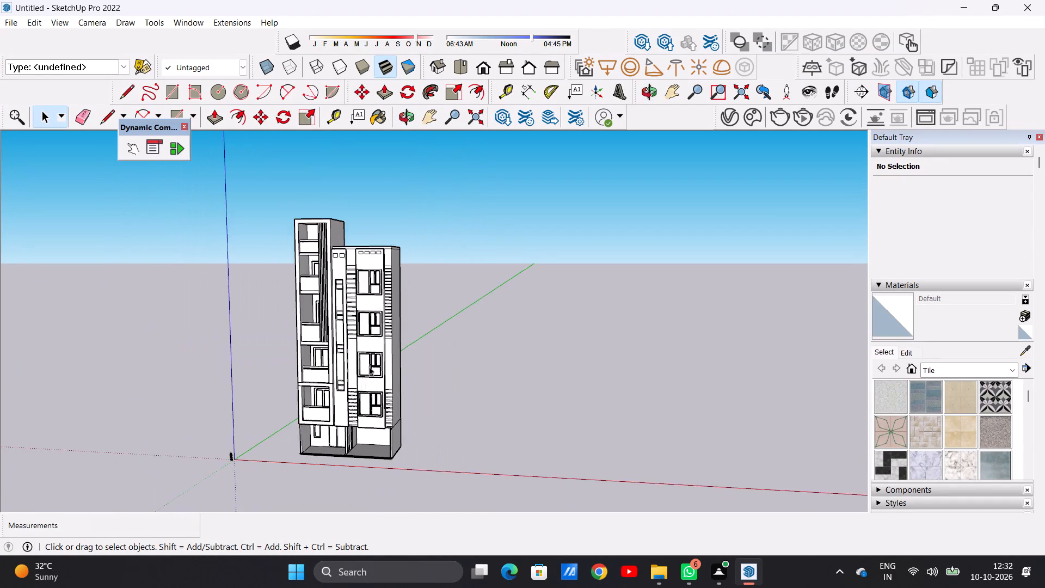
scroll(385, 159, "up", 14)
scroll(373, 330, "down", 7)
middle_click_drag(251, 365, 568, 362)
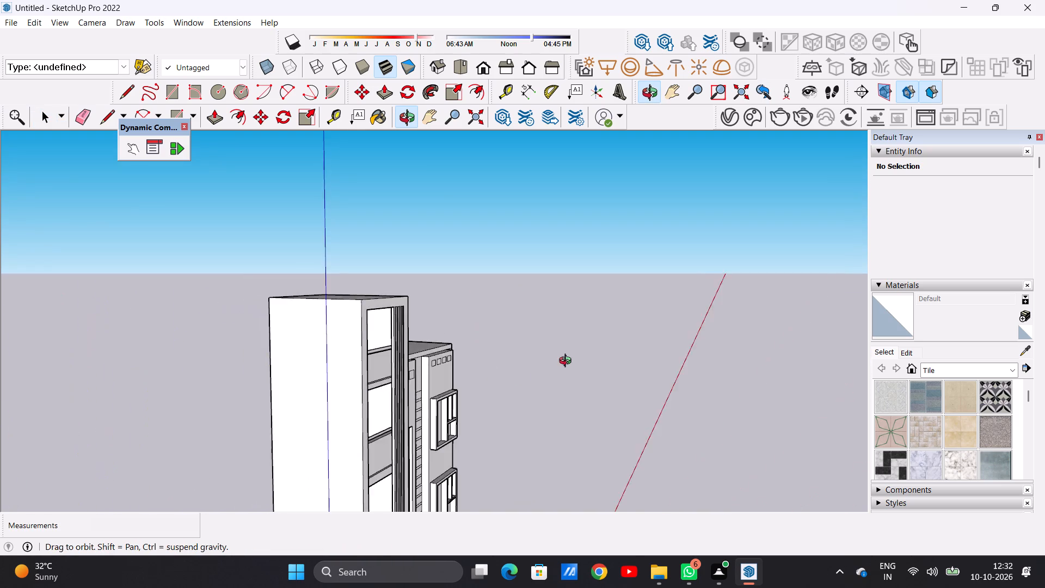
middle_click_drag(568, 362, 374, 357)
scroll(321, 357, "up", 7)
middle_click_drag(361, 383, 225, 383)
scroll(495, 376, "down", 4)
middle_click_drag(491, 359, 373, 379)
Inspect the row of small square outlines above the top-floor window, just below the roof slab, from close up and at an angle.
scroll(557, 383, "up", 7)
scroll(294, 379, "up", 6)
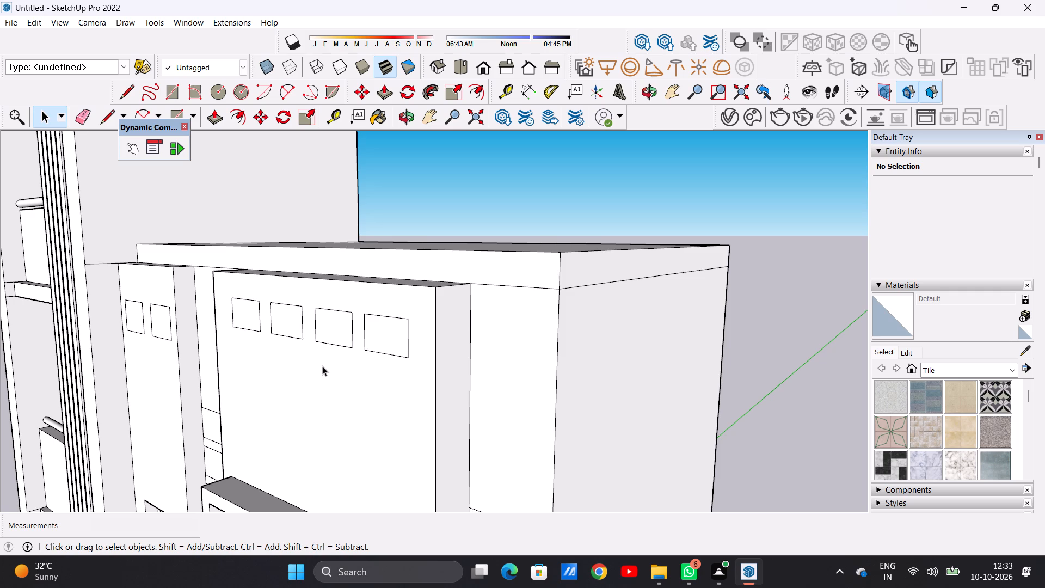
scroll(322, 366, "down", 3)
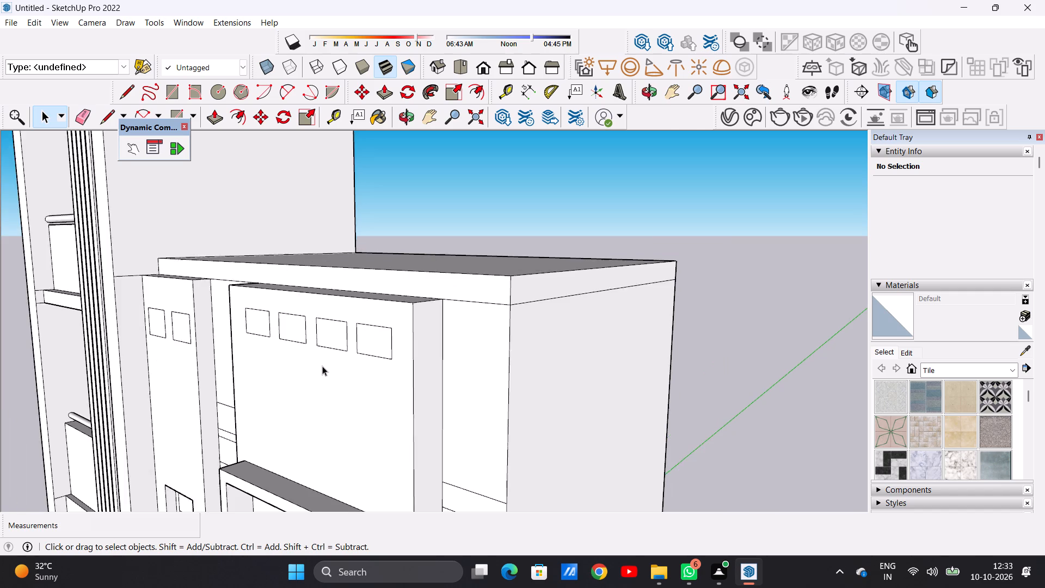
scroll(322, 366, "down", 6)
scroll(316, 380, "up", 8)
scroll(343, 352, "down", 6)
scroll(371, 335, "up", 6)
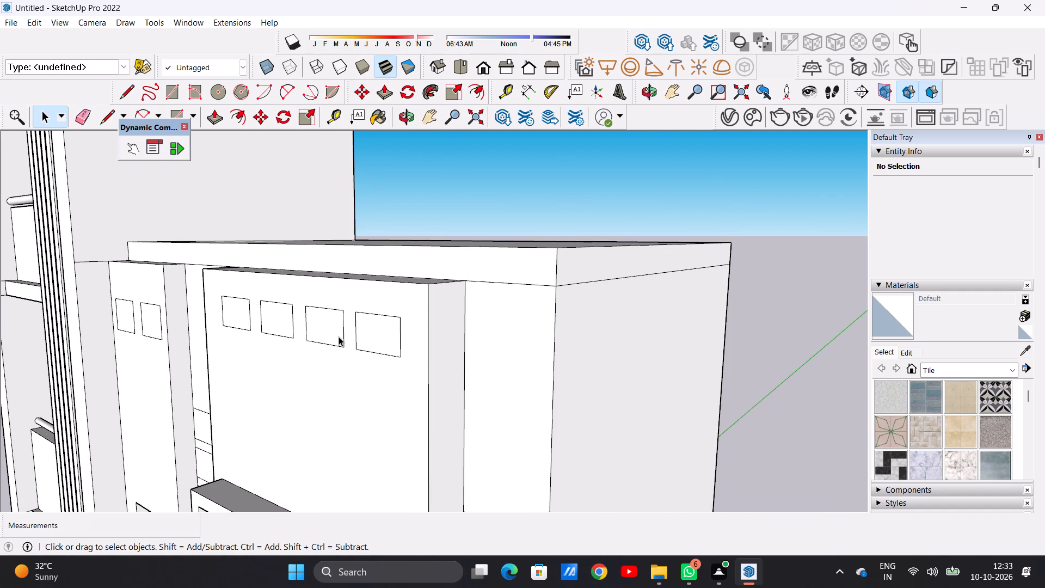
scroll(311, 316, "down", 11)
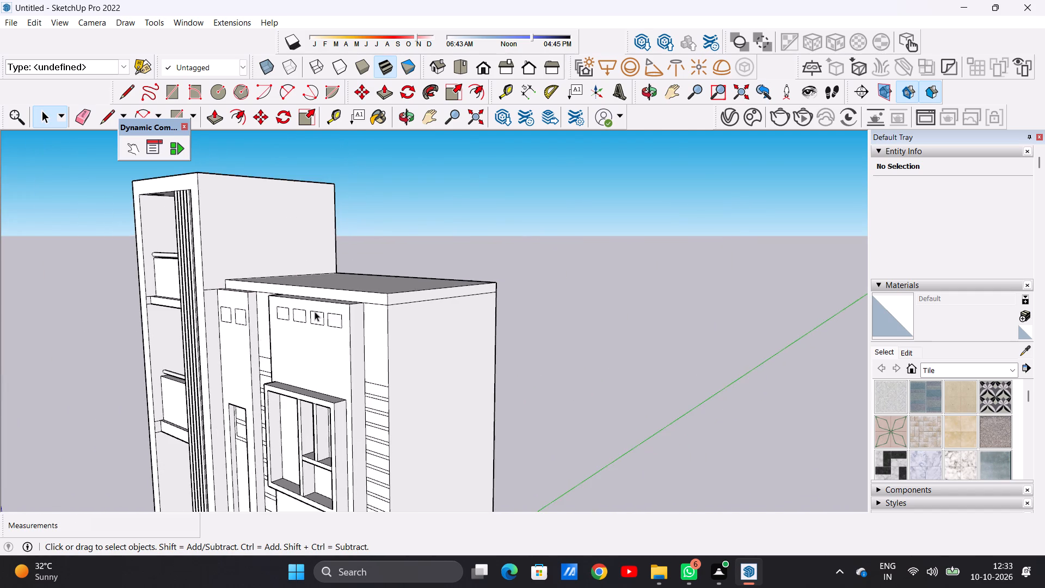
middle_click_drag(308, 317, 382, 324)
scroll(354, 340, "down", 4)
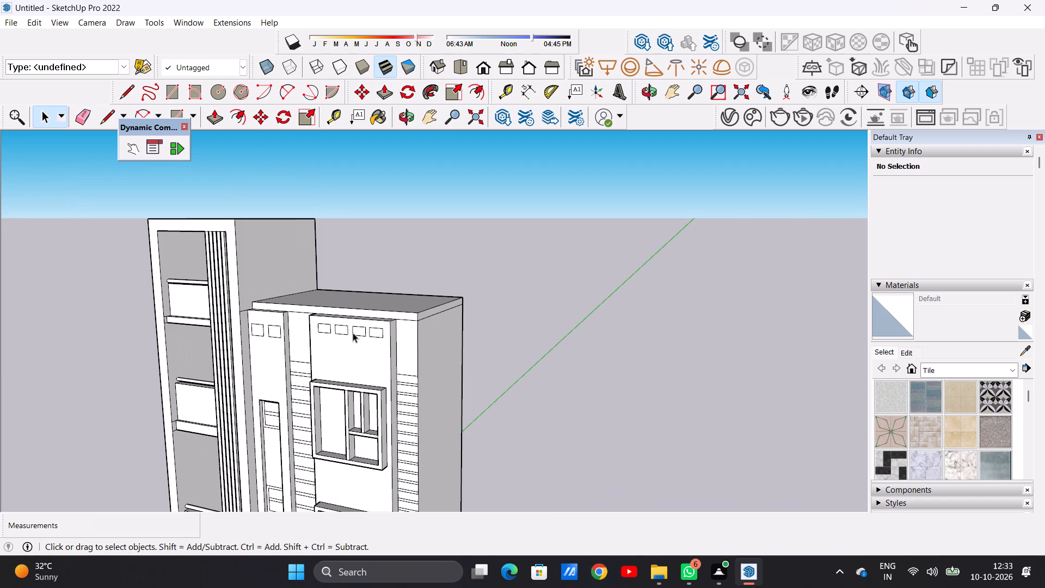
scroll(346, 333, "down", 7)
scroll(349, 326, "up", 3)
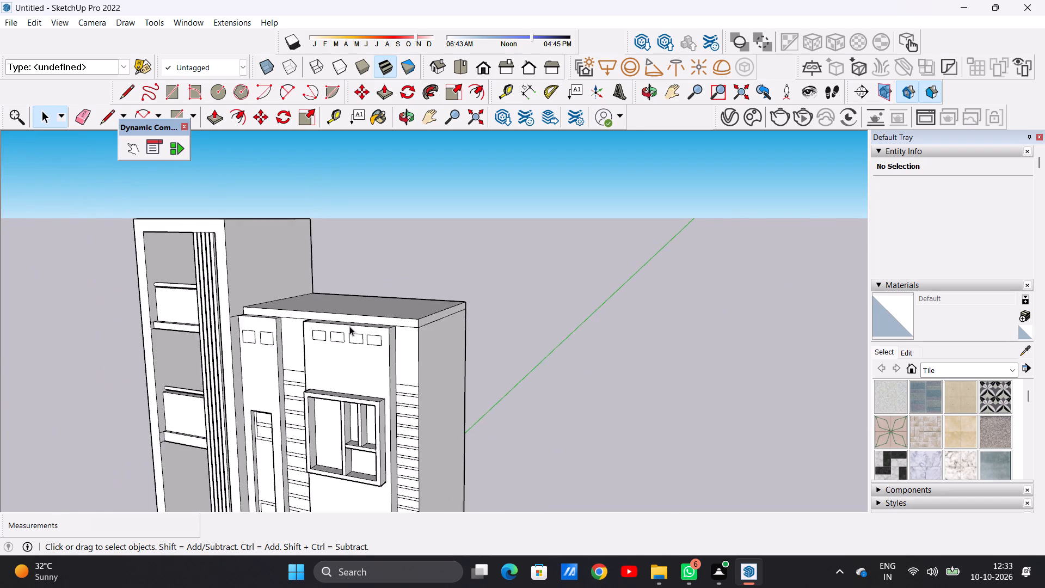
scroll(349, 326, "up", 10)
middle_click_drag(282, 365, 528, 336)
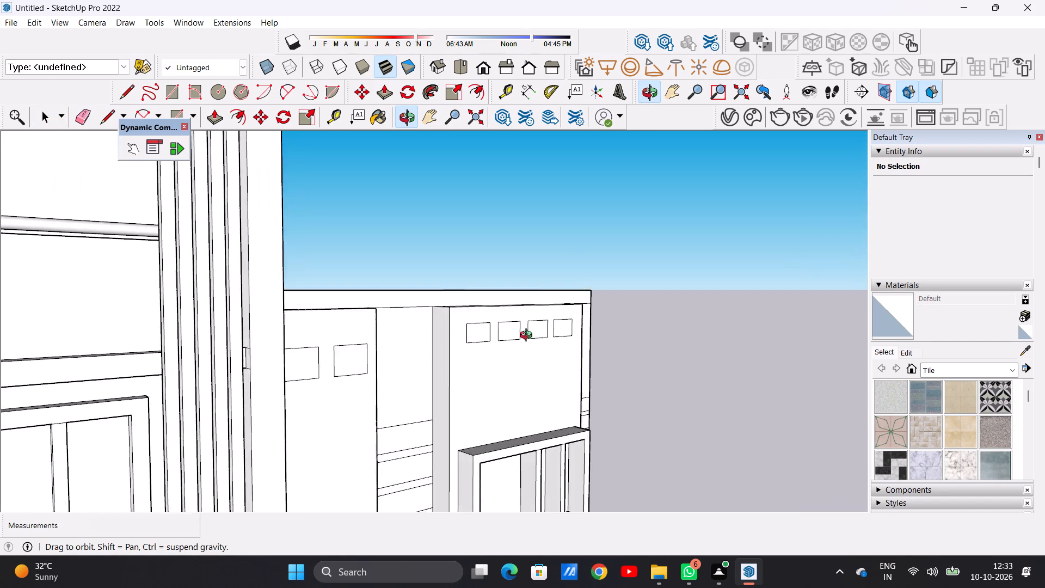
middle_click_drag(528, 336, 218, 369)
scroll(368, 360, "up", 3)
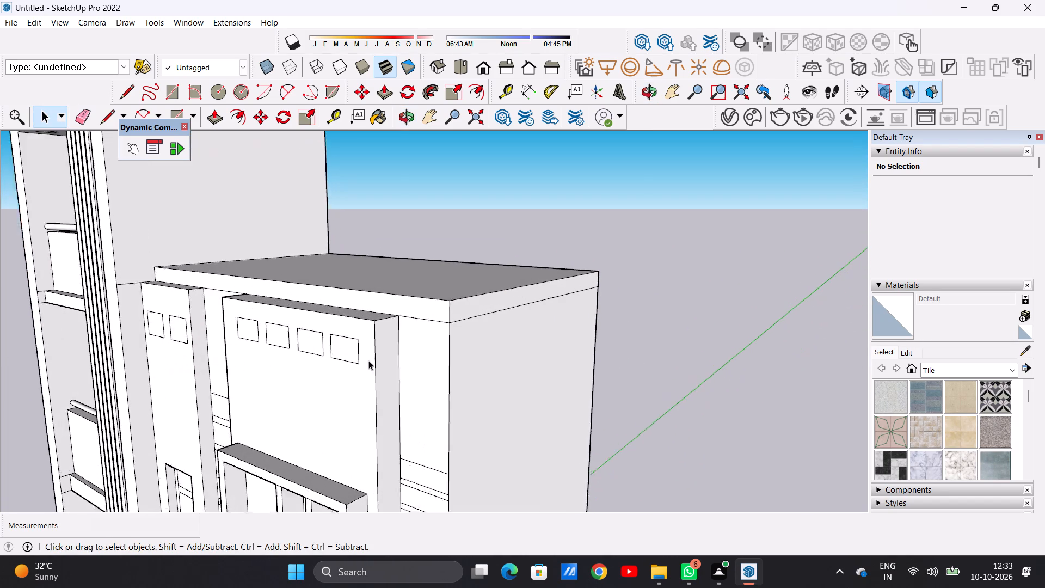
scroll(368, 360, "up", 8)
scroll(364, 341, "down", 5)
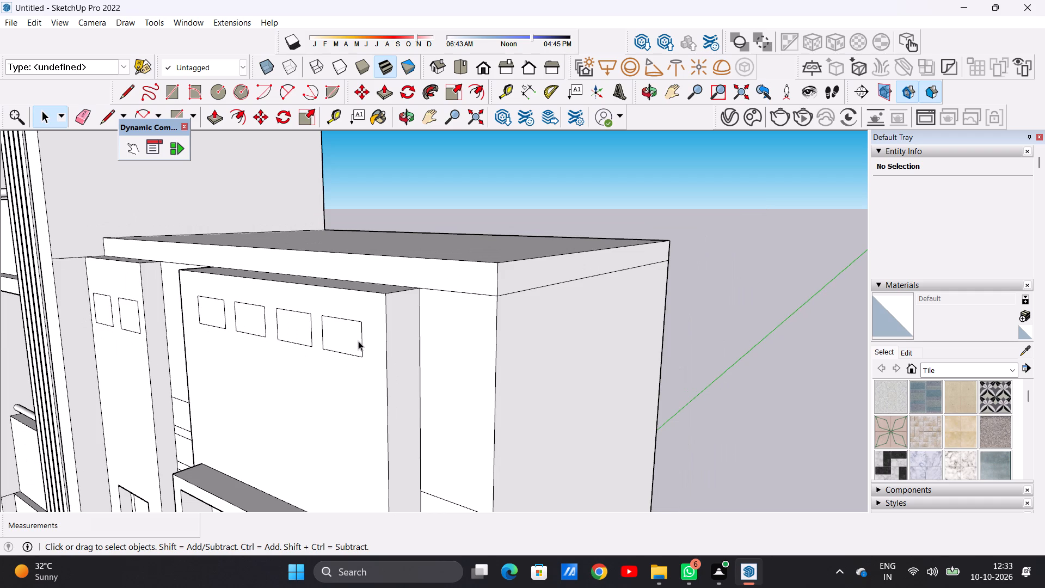
scroll(354, 329, "down", 7)
scroll(329, 326, "up", 17)
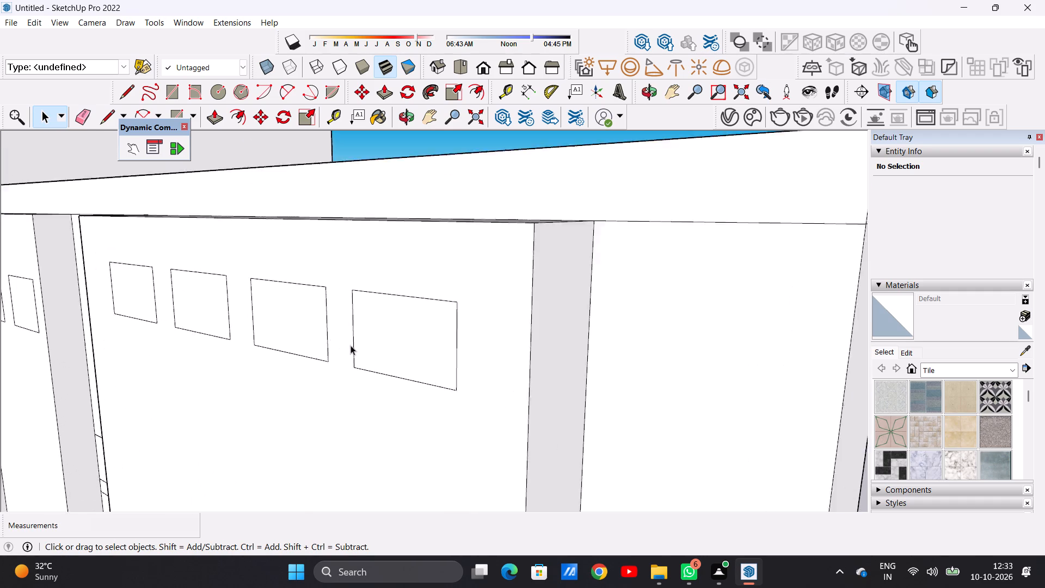
scroll(351, 345, "up", 3)
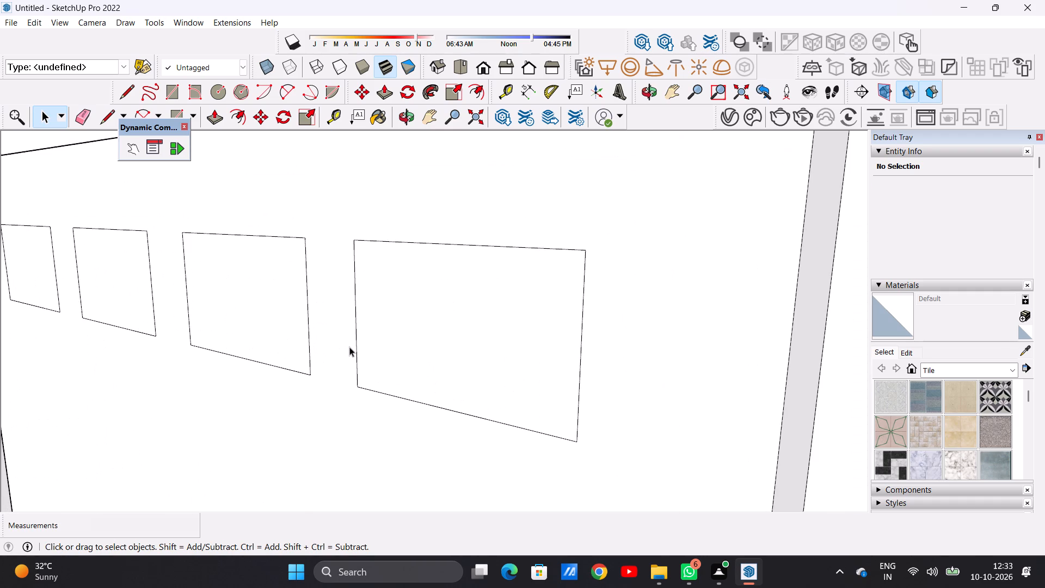
scroll(345, 351, "down", 3)
scroll(343, 352, "down", 20)
scroll(343, 352, "down", 5)
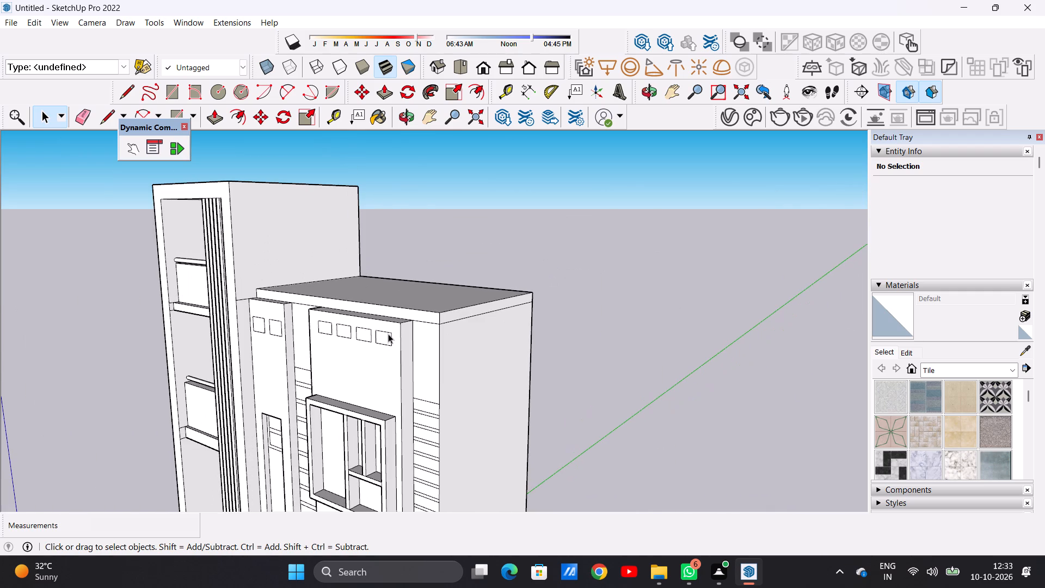
scroll(388, 334, "down", 4)
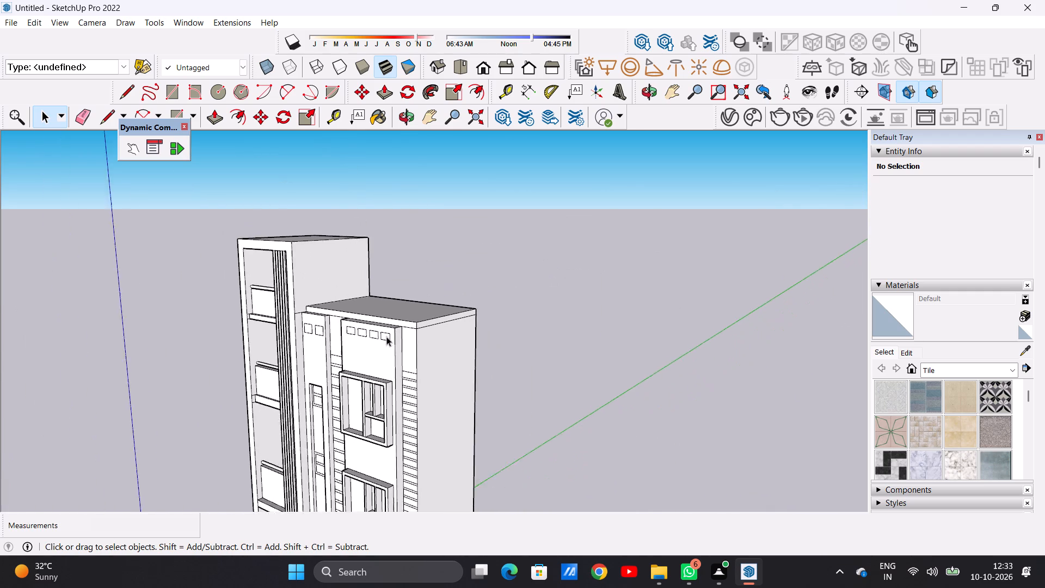
scroll(386, 336, "down", 1)
Examine the upper front facade, checking the grooved wall strips, the narrow vertical panel and the small squares under the roof slab.
middle_click_drag(332, 351, 485, 340)
scroll(294, 345, "down", 1)
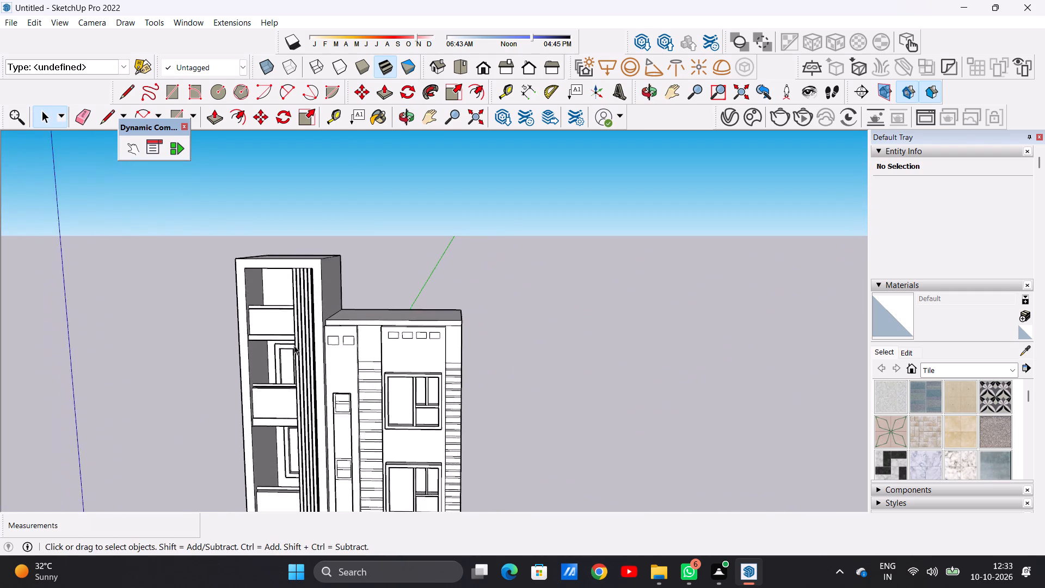
scroll(294, 345, "down", 11)
scroll(337, 402, "up", 12)
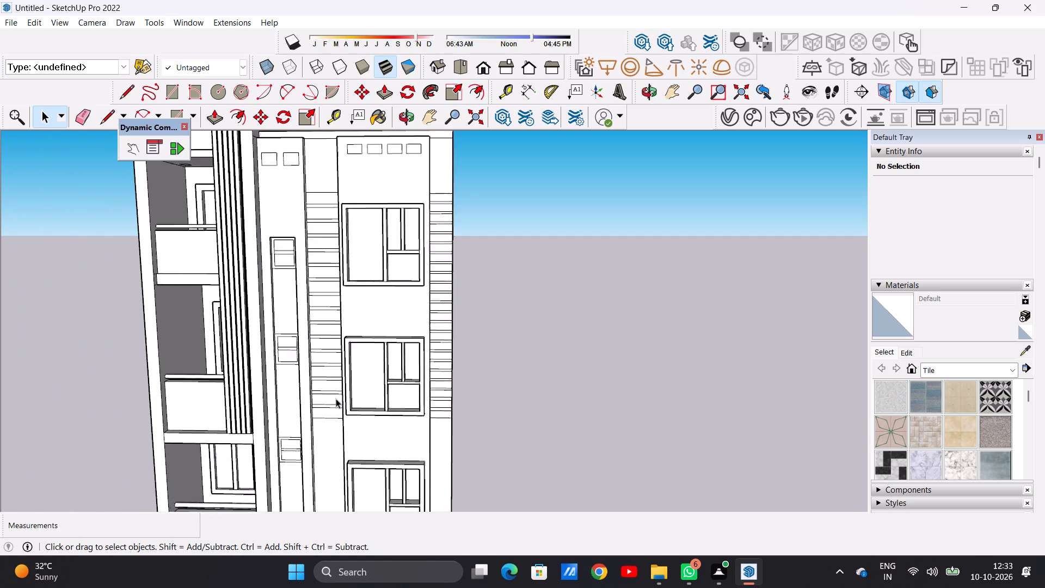
scroll(336, 399, "up", 2)
middle_click_drag(349, 380, 342, 427)
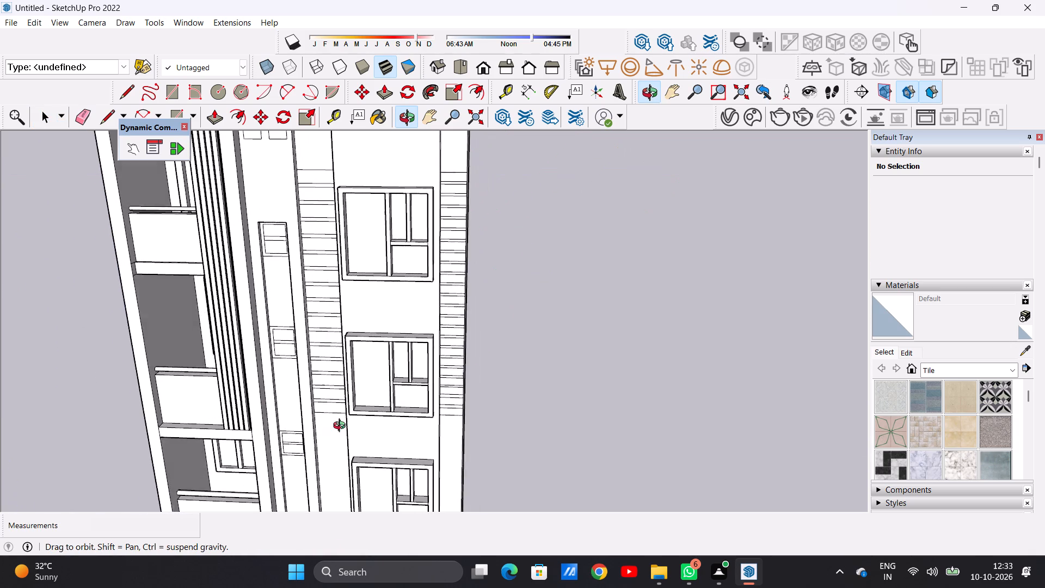
middle_click_drag(342, 427, 343, 427)
scroll(343, 427, "up", 1)
scroll(343, 427, "down", 15)
scroll(345, 313, "down", 1)
scroll(345, 312, "up", 10)
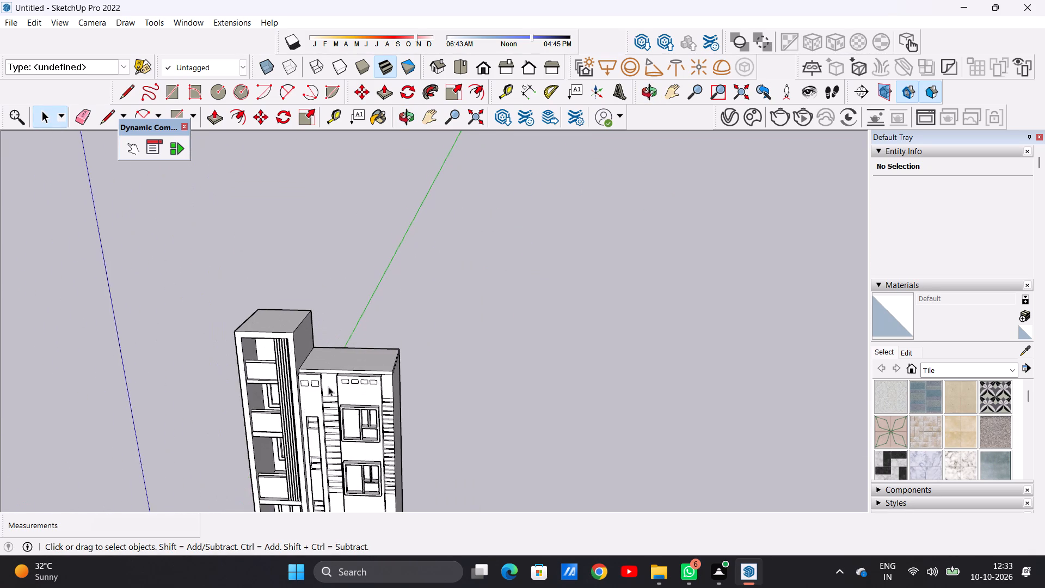
scroll(328, 387, "up", 12)
middle_click_drag(302, 402, 296, 349)
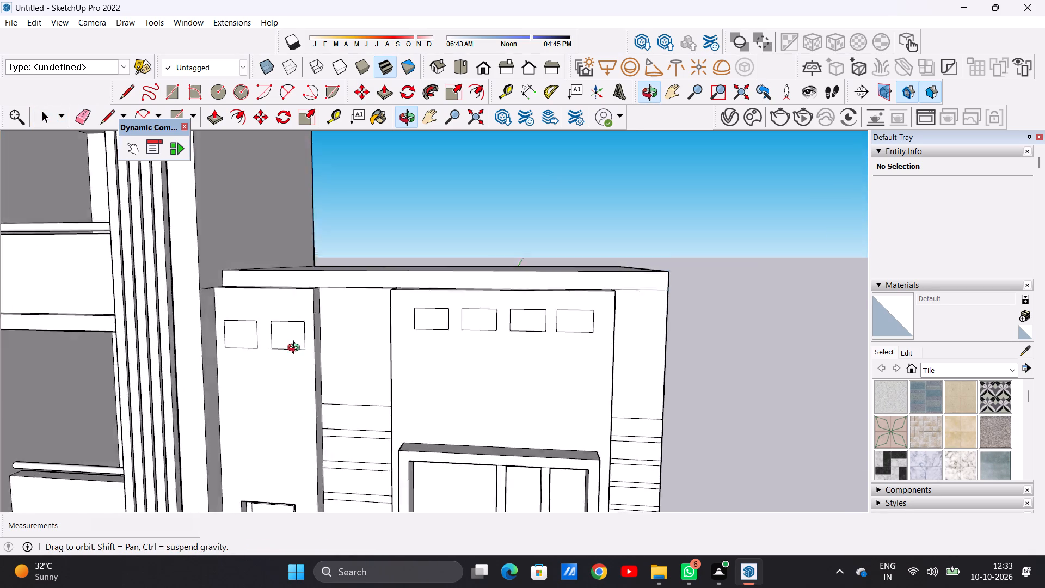
middle_click_drag(296, 349, 196, 358)
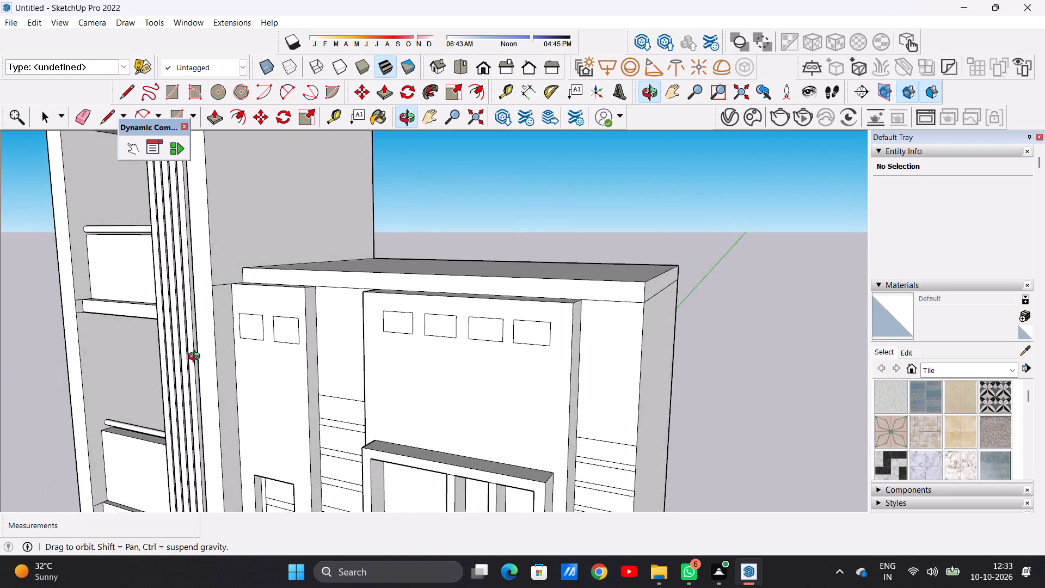
middle_click_drag(196, 358, 291, 356)
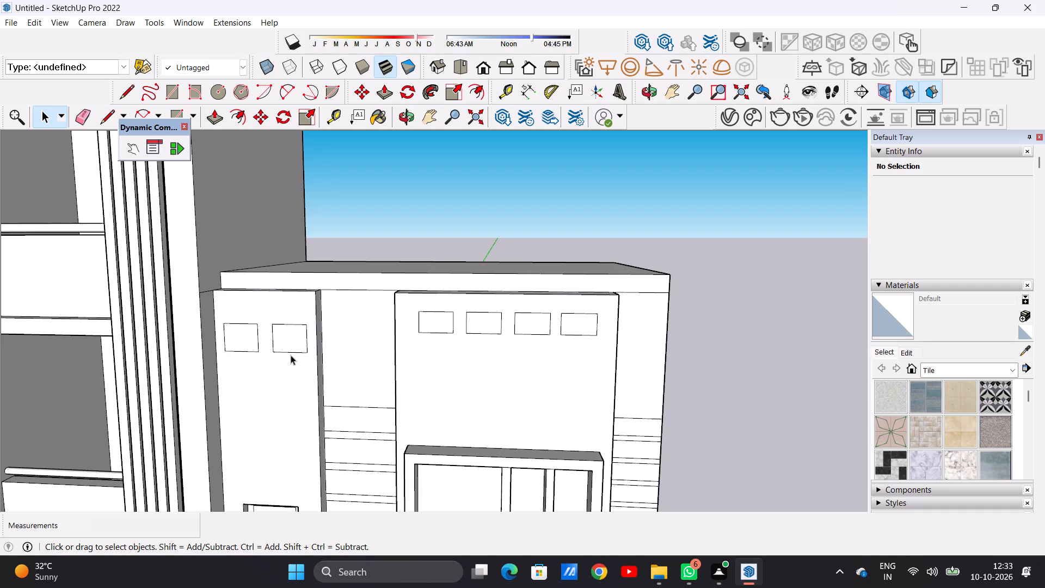
scroll(315, 334, "down", 12)
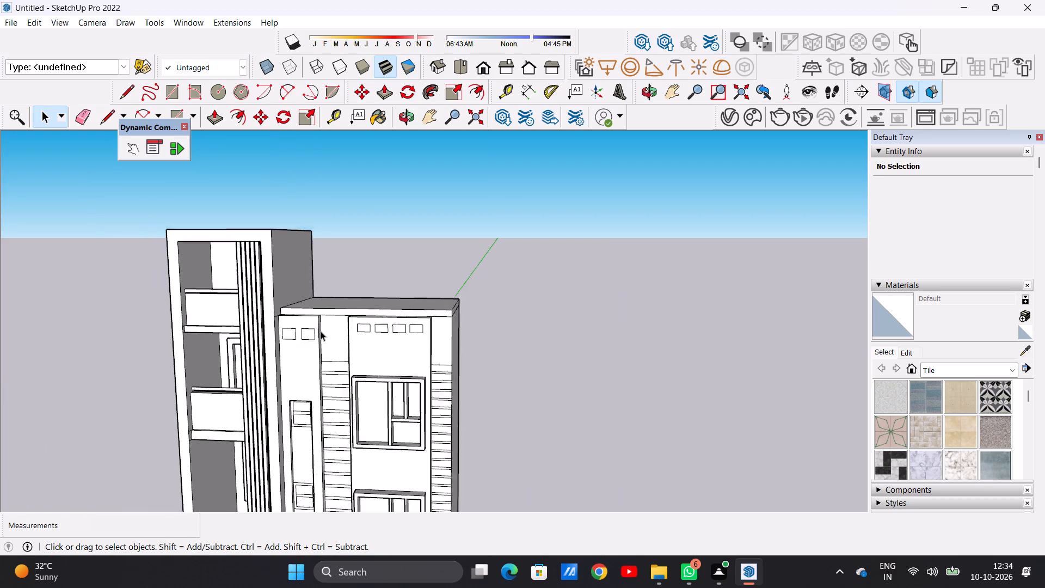
scroll(321, 331, "down", 7)
middle_click_drag(415, 428, 218, 392)
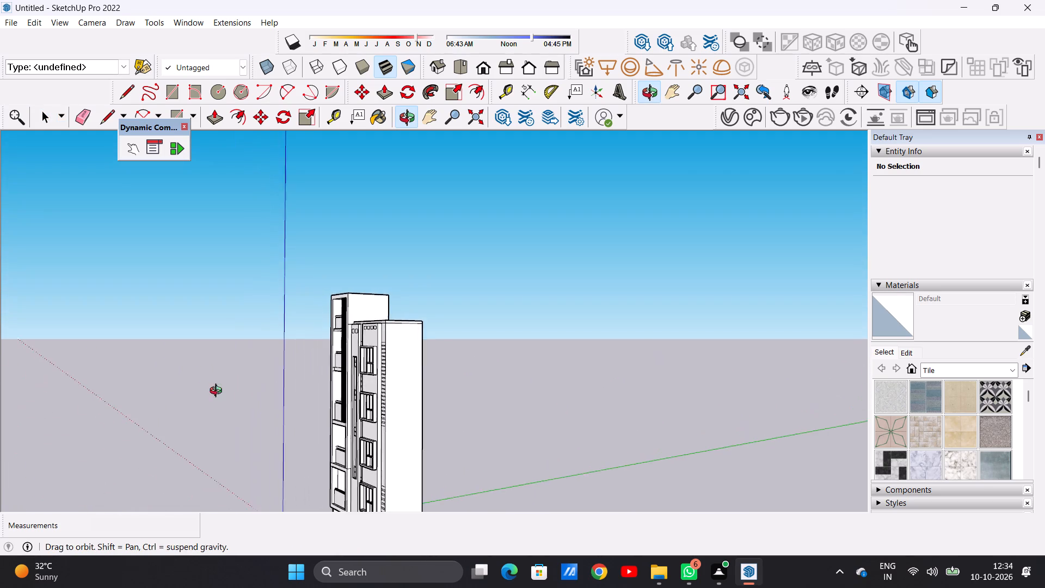
middle_click_drag(218, 392, 419, 405)
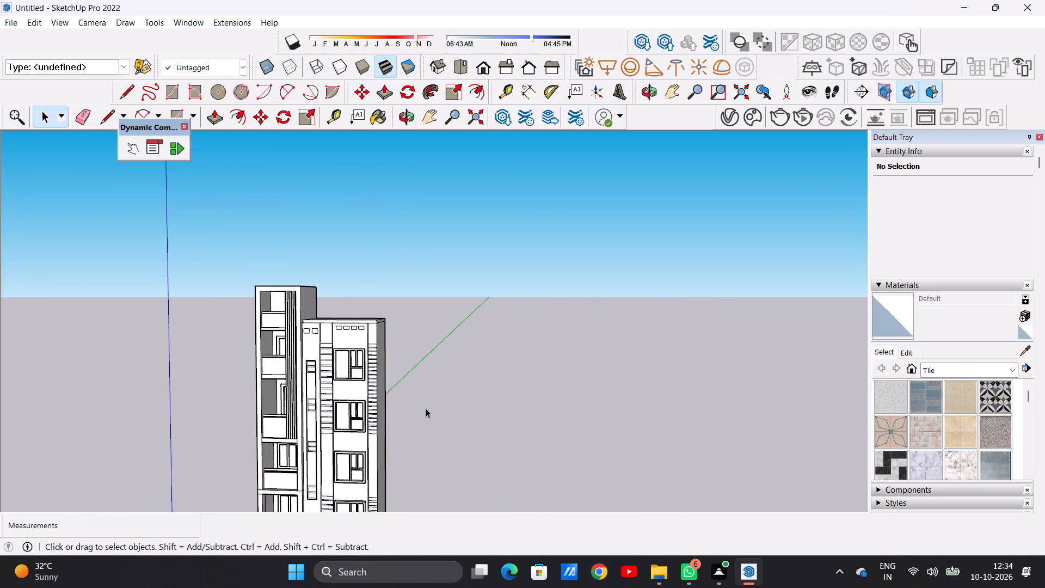
Examine the facade down to the open ground floor, ending at the outer front corner of the floor slab by the side wall.
scroll(397, 391, "down", 9)
scroll(364, 478, "up", 8)
scroll(366, 475, "down", 1)
scroll(366, 475, "up", 2)
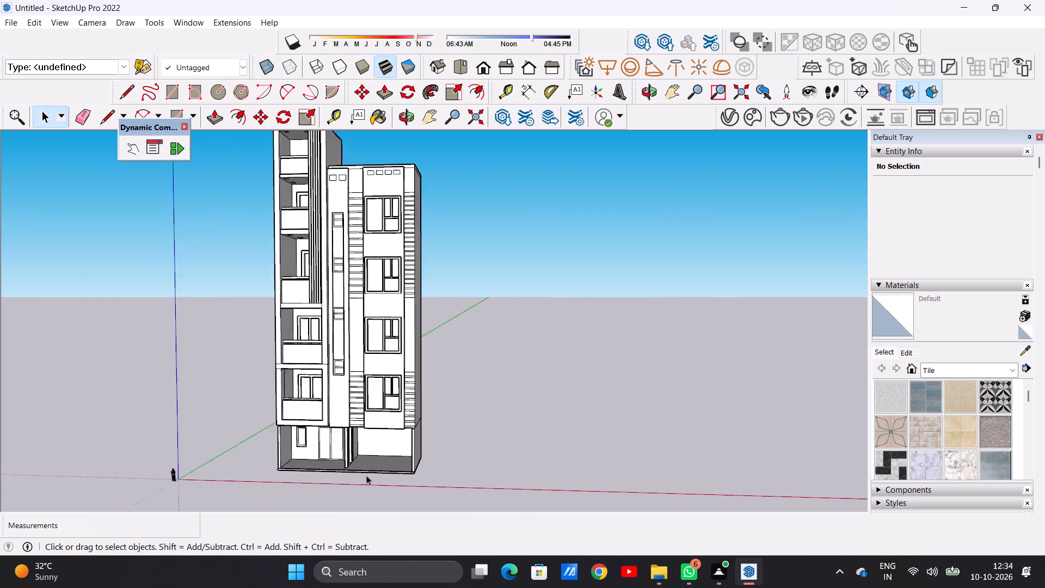
scroll(366, 475, "up", 14)
scroll(362, 436, "down", 12)
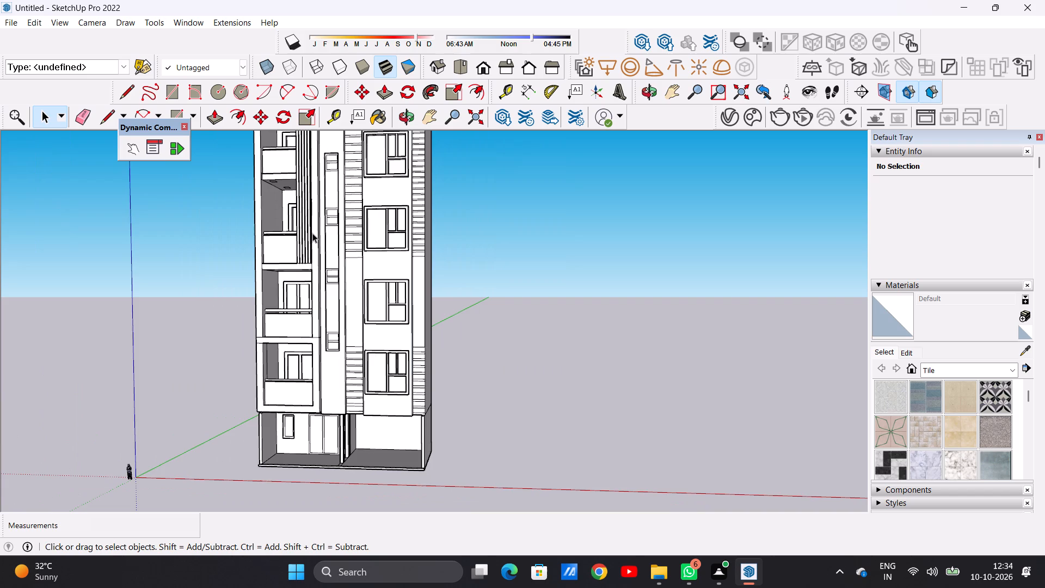
scroll(313, 307, "down", 3)
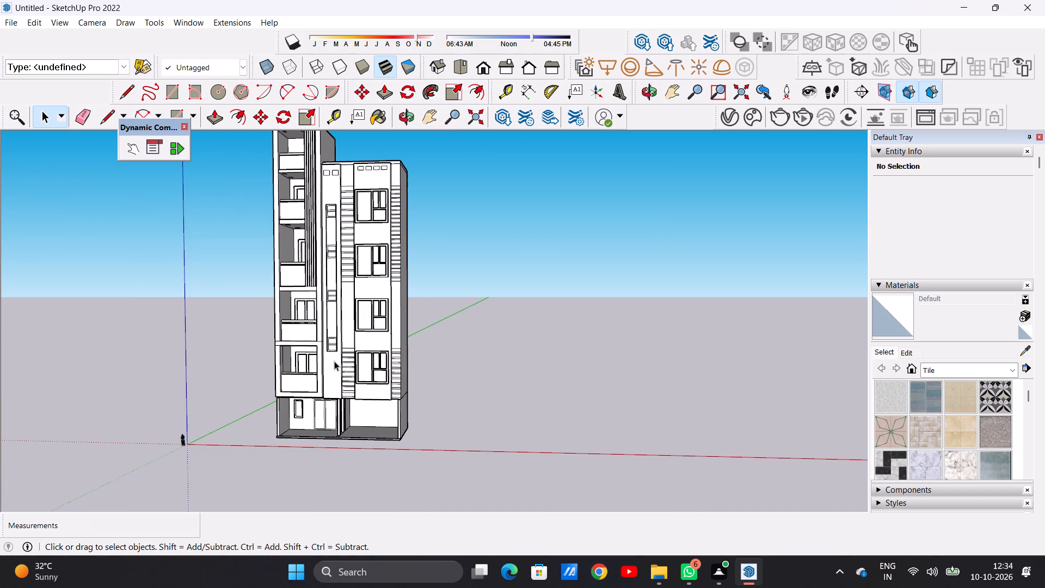
middle_click_drag(347, 412, 347, 426)
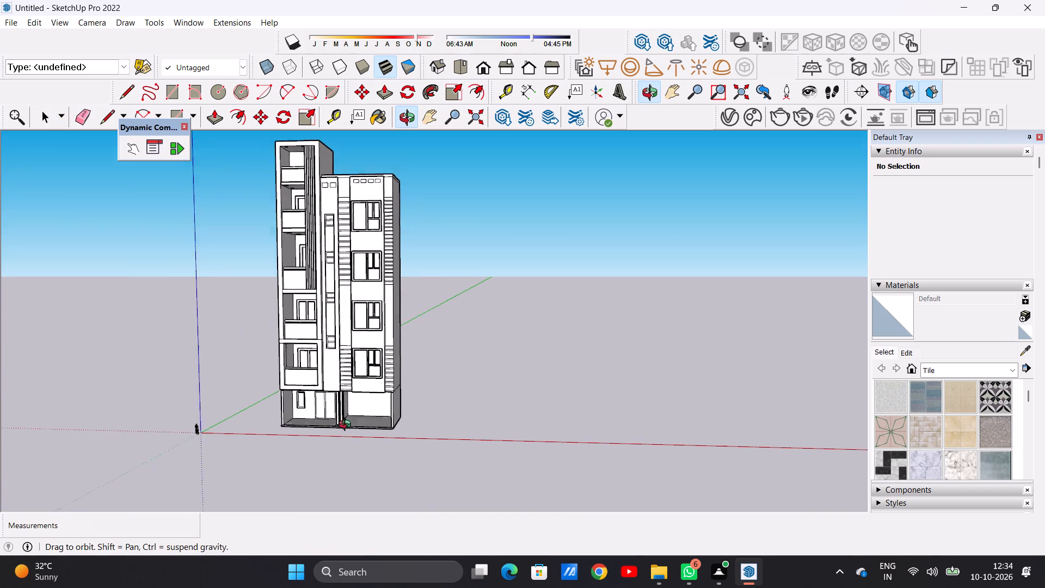
middle_click_drag(347, 426, 354, 456)
scroll(371, 411, "up", 15)
scroll(386, 386, "down", 5)
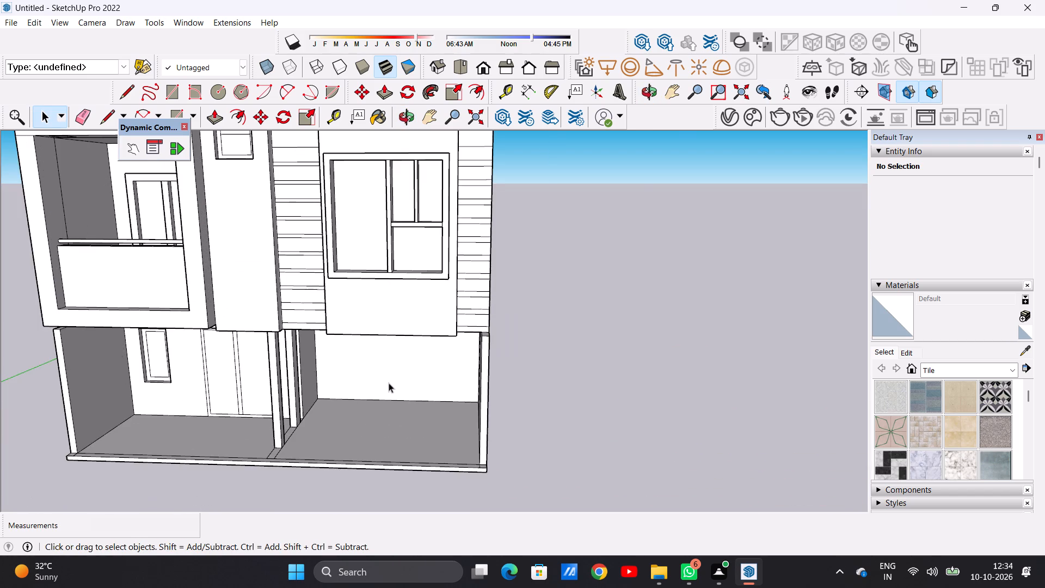
scroll(378, 390, "down", 5)
middle_click_drag(324, 434, 337, 487)
scroll(266, 367, "up", 3)
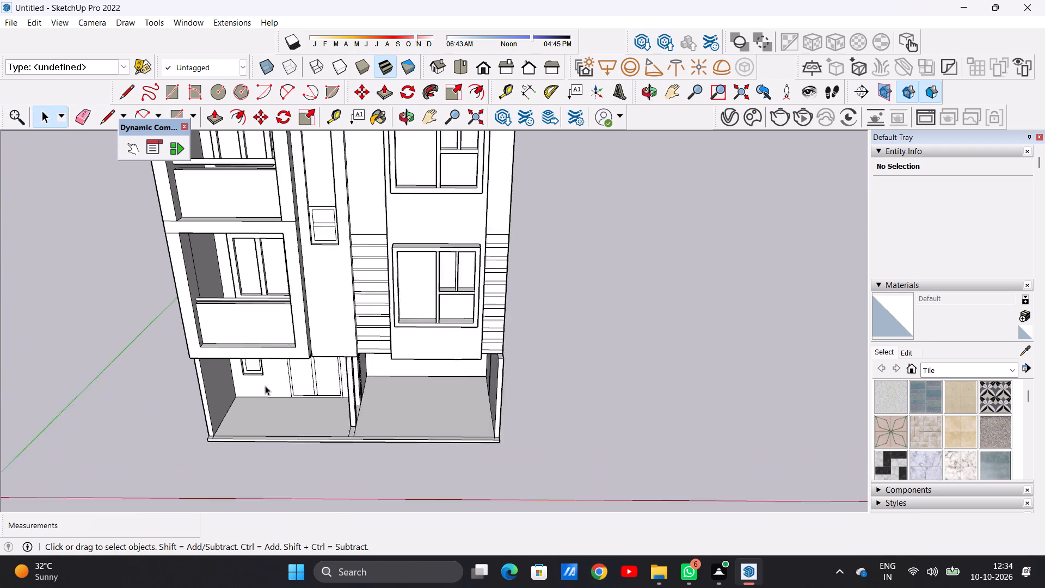
scroll(265, 385, "up", 2)
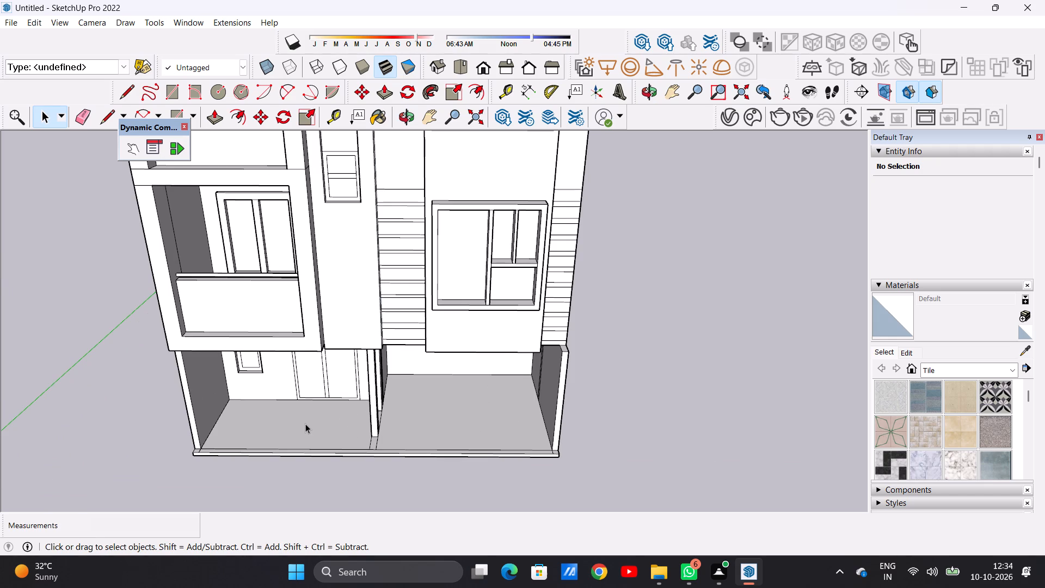
scroll(369, 462, "up", 4)
middle_click_drag(367, 467, 375, 512)
scroll(179, 445, "up", 5)
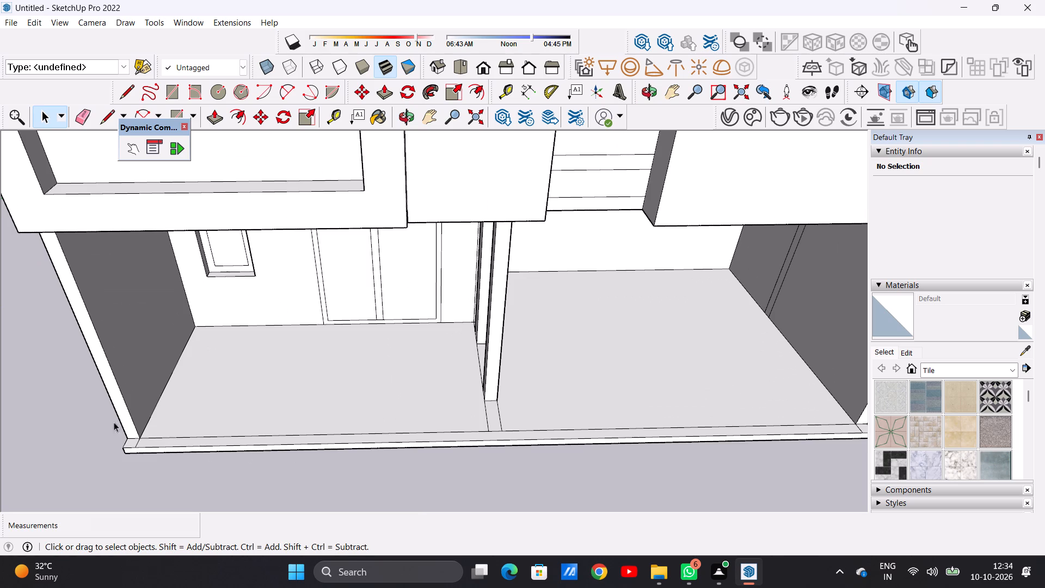
middle_click_drag(138, 427, 143, 466)
scroll(147, 450, "up", 4)
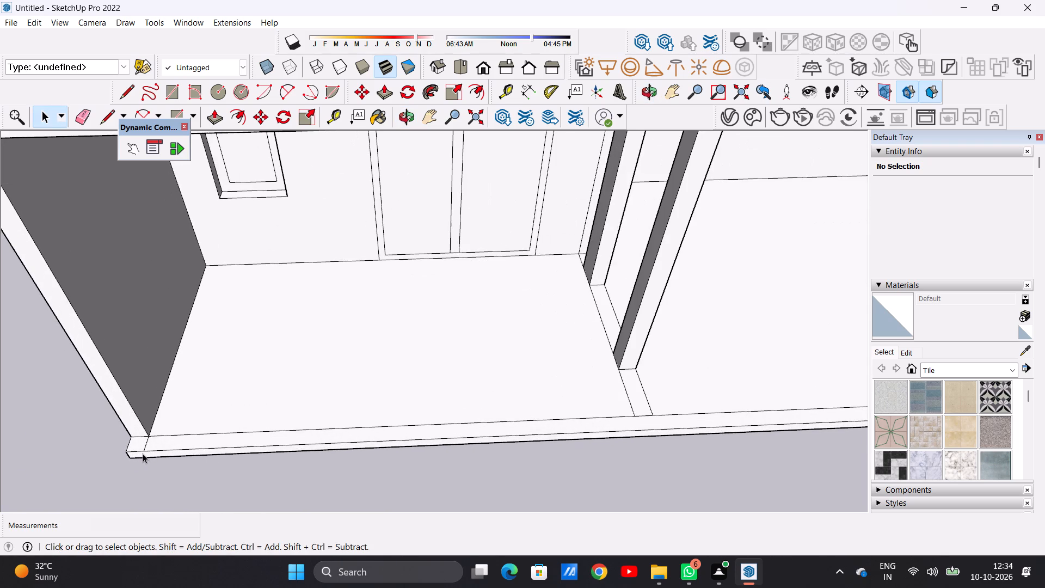
Push/Pull the small corner square of the front floor strip, on the balcony side, up 21' 6 3/4" to the side wall's top.
key("p")
middle_click_drag(151, 445, 130, 427)
scroll(132, 417, "up", 7)
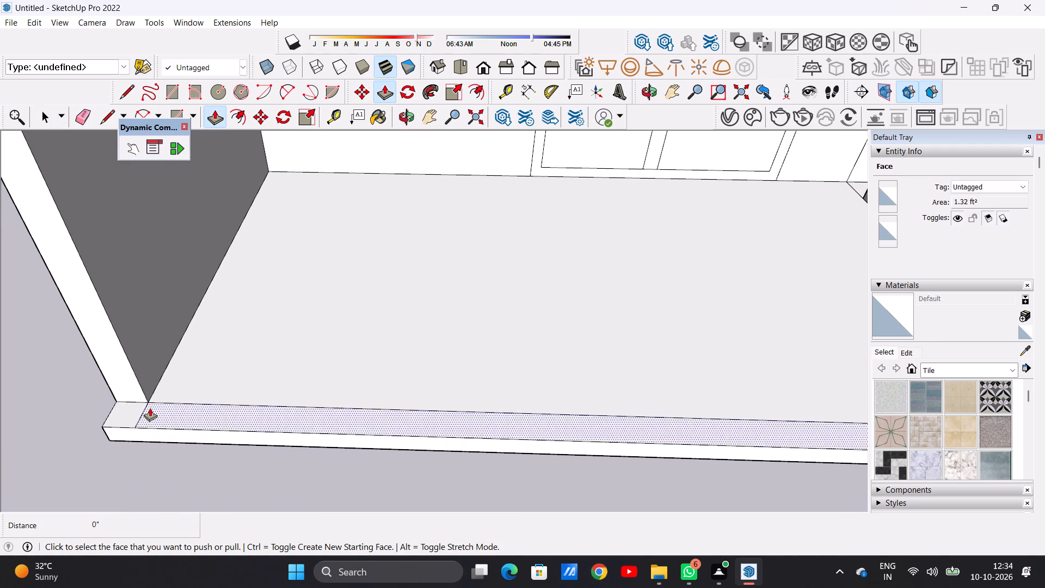
left_click(128, 407)
scroll(114, 374, "down", 20)
scroll(114, 374, "down", 2)
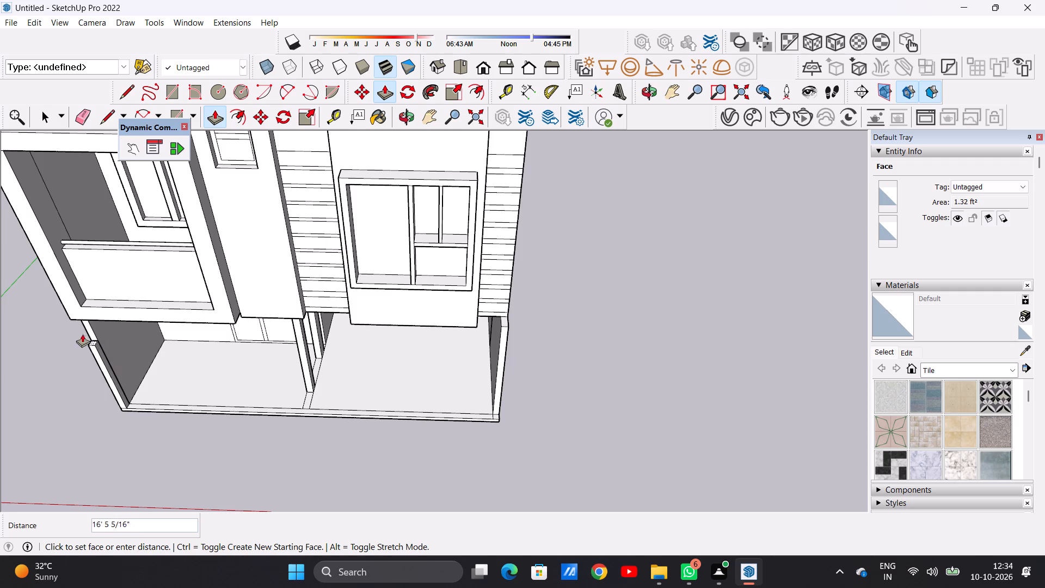
scroll(81, 327, "up", 6)
middle_click_drag(73, 333, 110, 254)
scroll(70, 319, "up", 14)
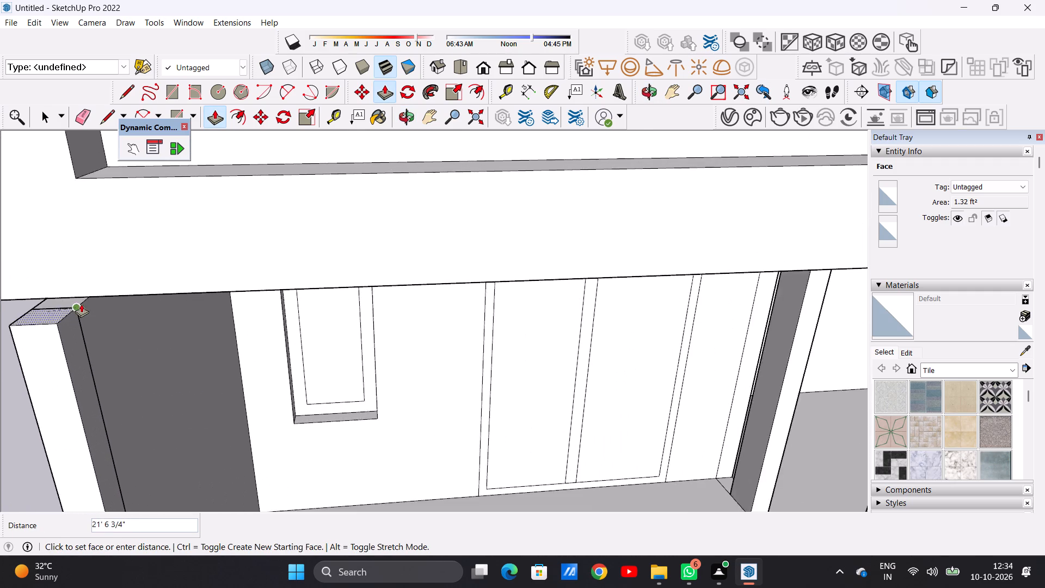
scroll(81, 304, "up", 5)
left_click(75, 314)
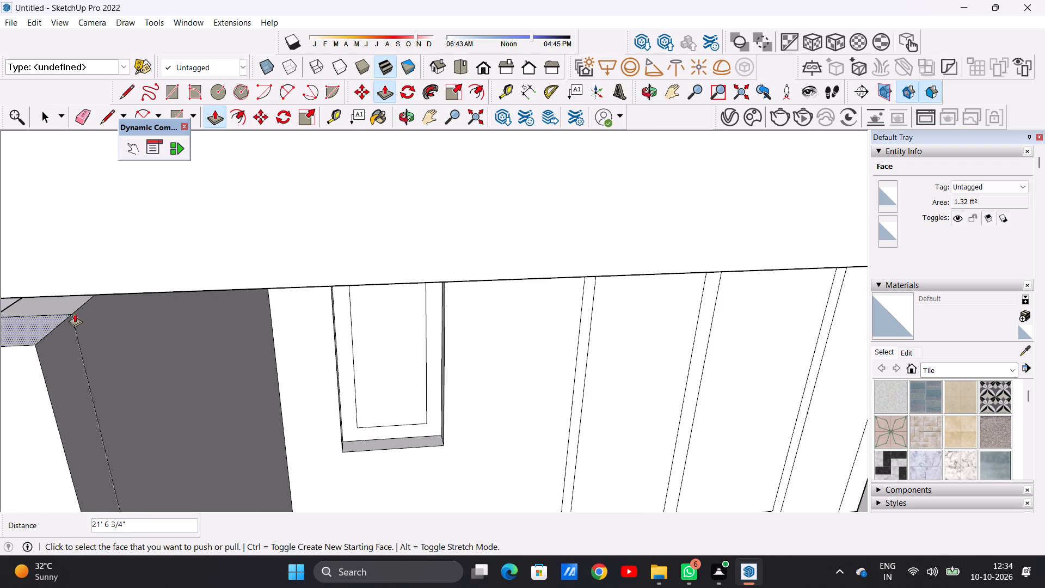
key("space")
Draw a 1' vertical line on the slab band above the balcony-side wall, from the wall's inner top corner to the overhang's underside.
scroll(115, 375, "down", 17)
middle_click_drag(51, 318, 278, 295)
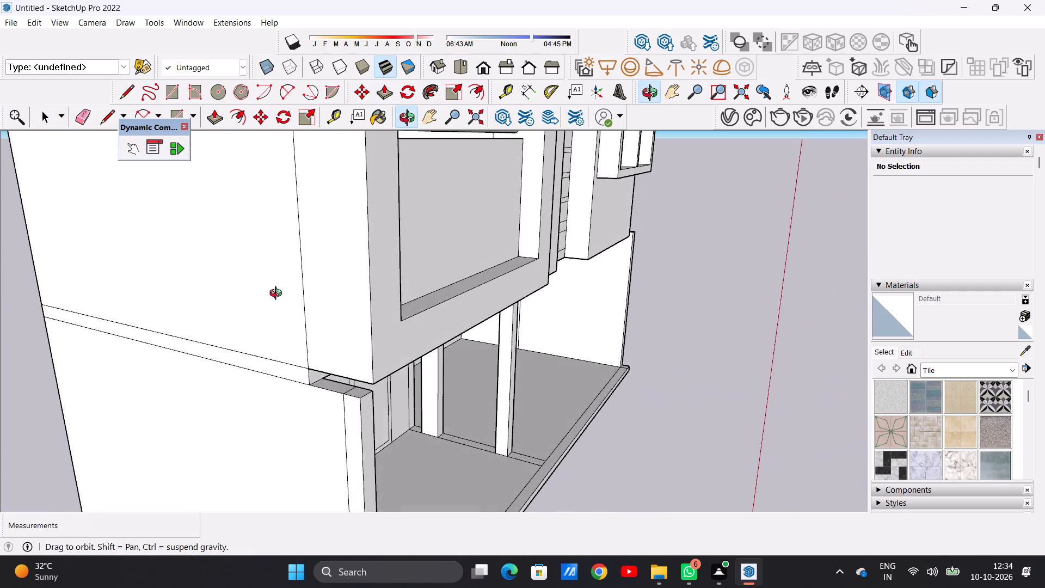
middle_click_drag(278, 295, 285, 292)
scroll(341, 376, "up", 6)
middle_click_drag(356, 375, 242, 310)
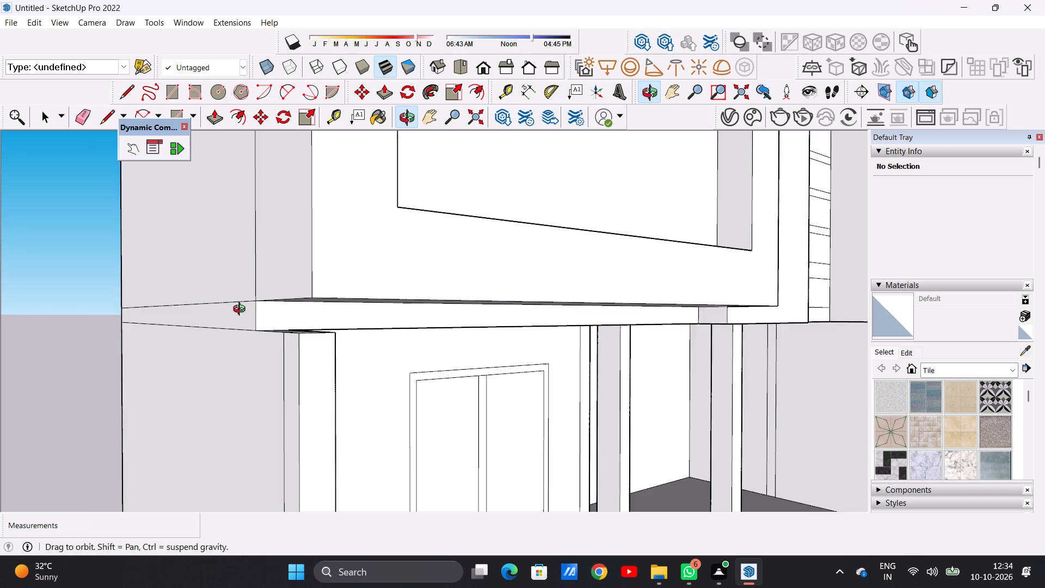
middle_click_drag(242, 310, 120, 315)
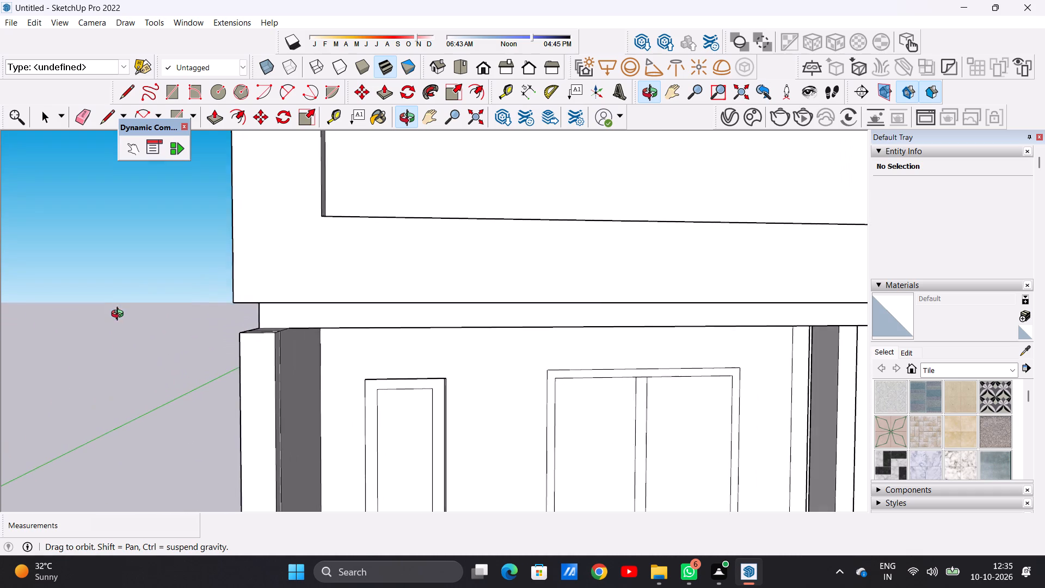
middle_click_drag(120, 315, 119, 317)
scroll(321, 358, "up", 8)
middle_click_drag(243, 292, 254, 331)
scroll(195, 266, "down", 3)
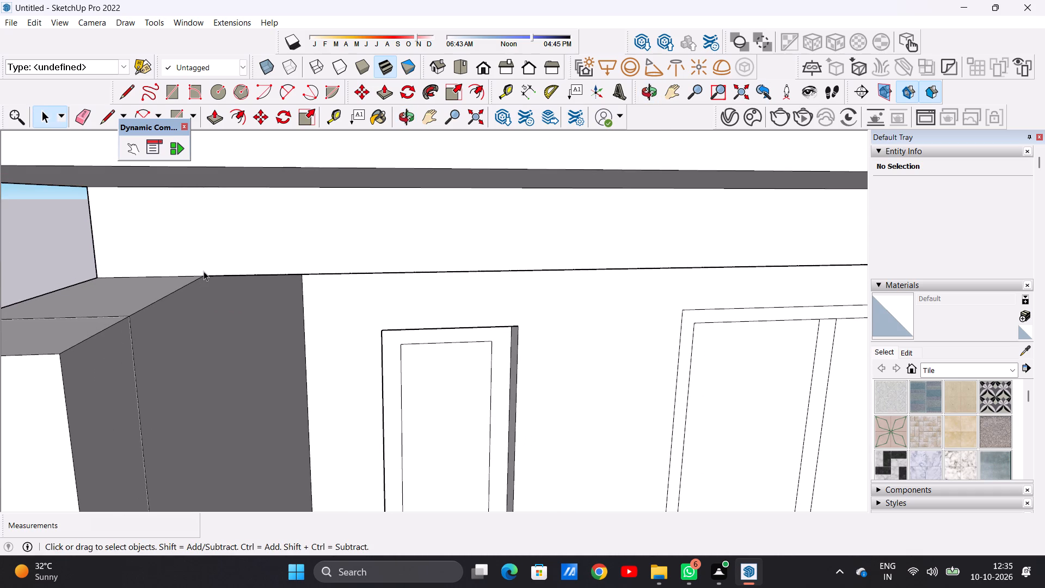
key("l")
scroll(237, 245, "down", 1)
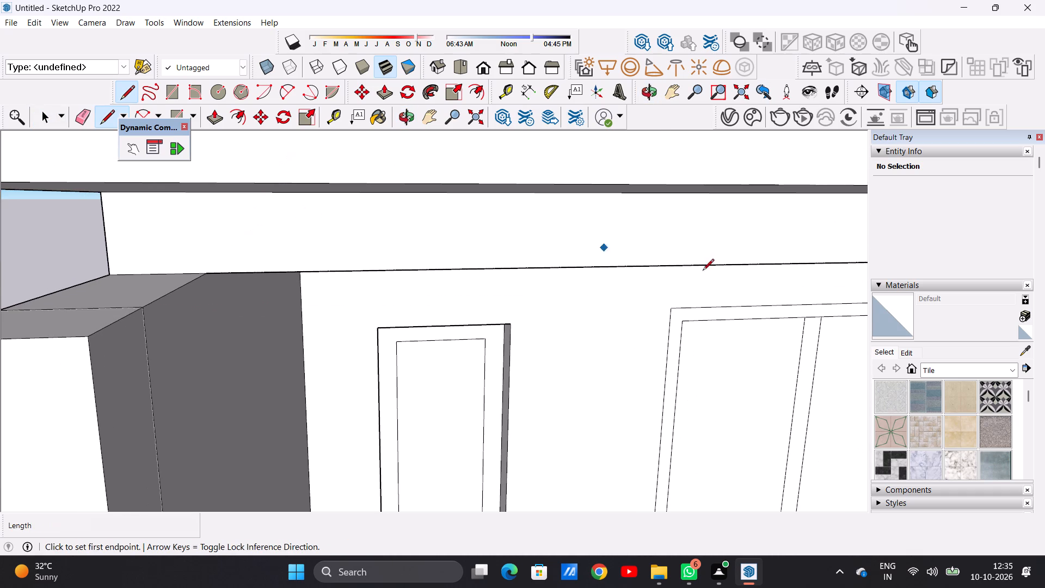
left_click(207, 273)
left_click(201, 192)
key("space")
Push/Pull the slab band's marked end face forward about 2' 5 9/16", and again about 1' 1 3/4" to the corner post's front.
type("P")
scroll(223, 261, "down", 5)
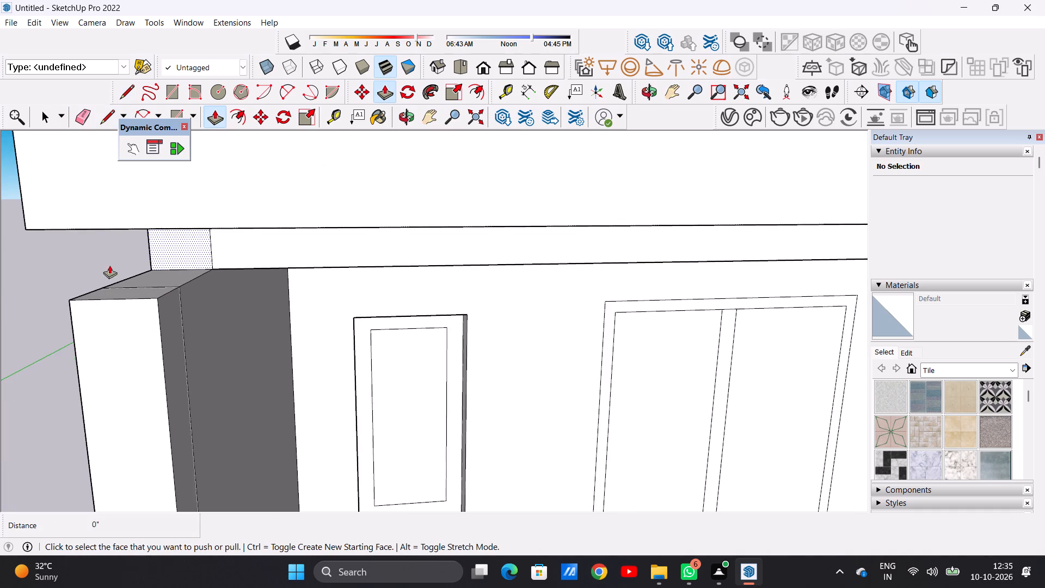
middle_click_drag(122, 282, 352, 270)
scroll(124, 254, "up", 4)
left_click(77, 264)
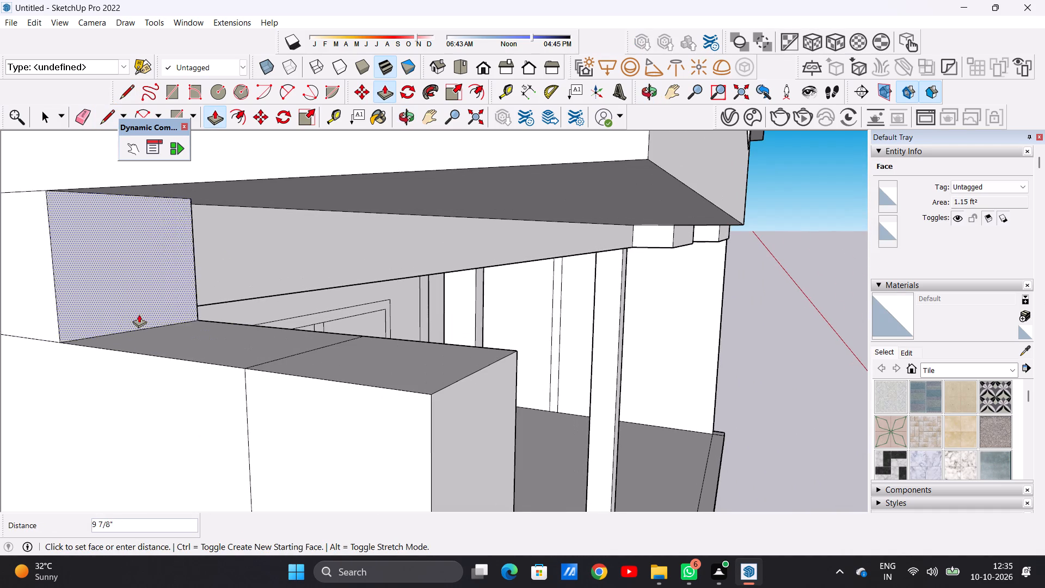
scroll(139, 314, "down", 12)
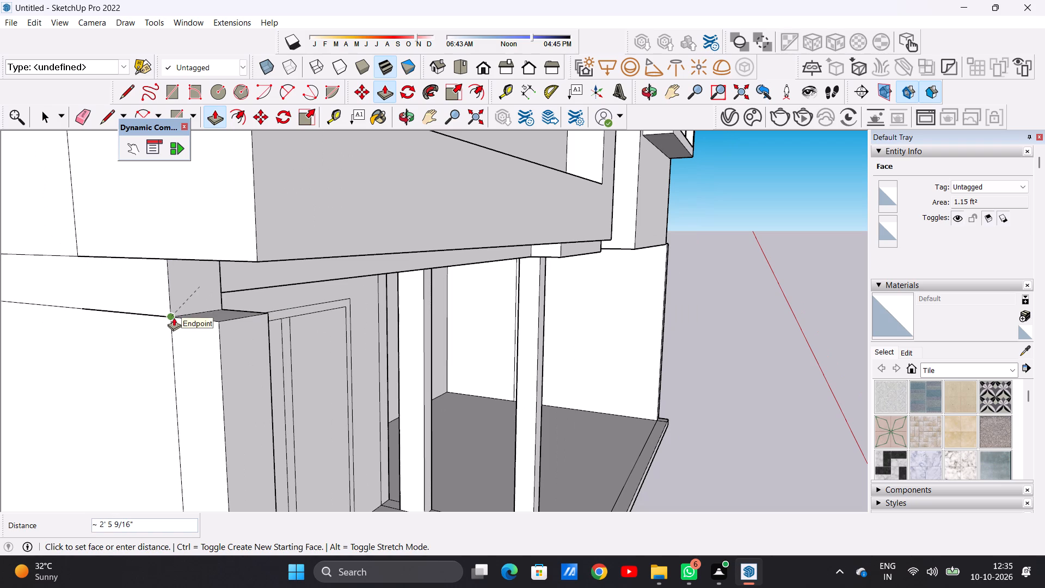
left_click(174, 317)
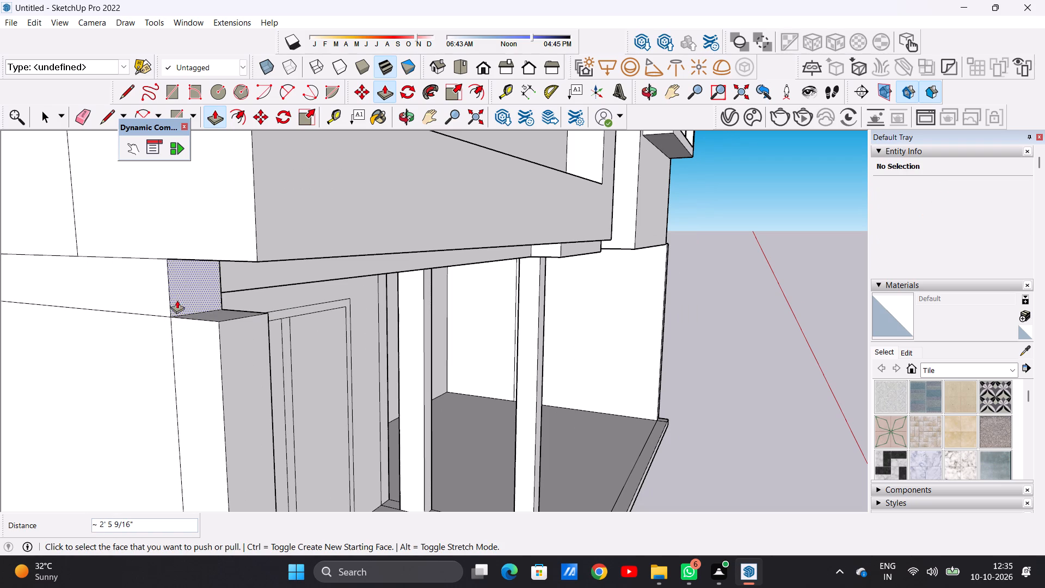
left_click(189, 279)
left_click(218, 324)
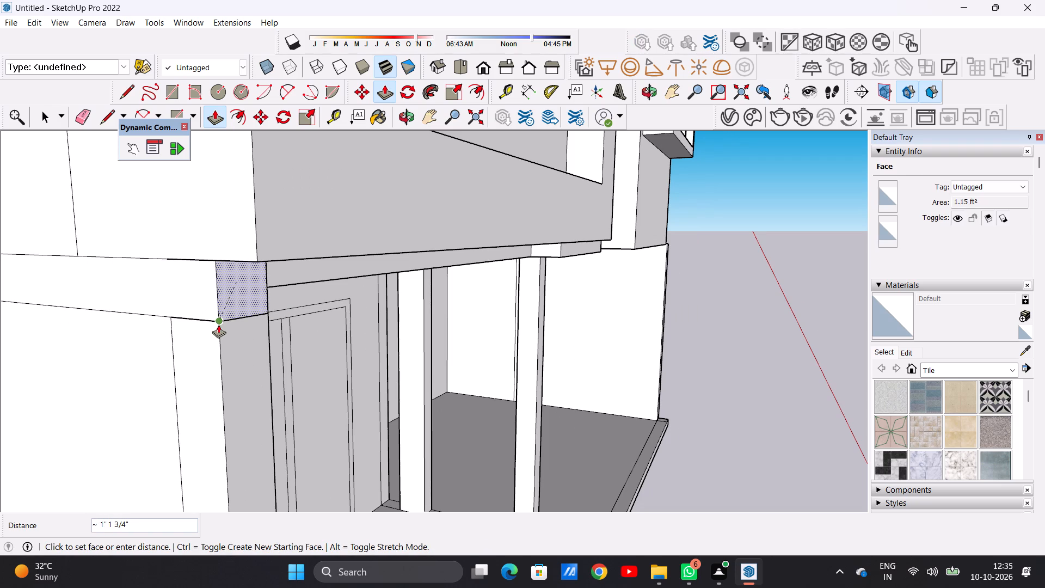
key("space")
Push/Pull the small corner square of the front floor strip, on the window side, up 21' 6 3/4" to the side wall's top.
scroll(200, 336, "down", 20)
scroll(200, 336, "down", 2)
middle_click_drag(334, 357, 104, 339)
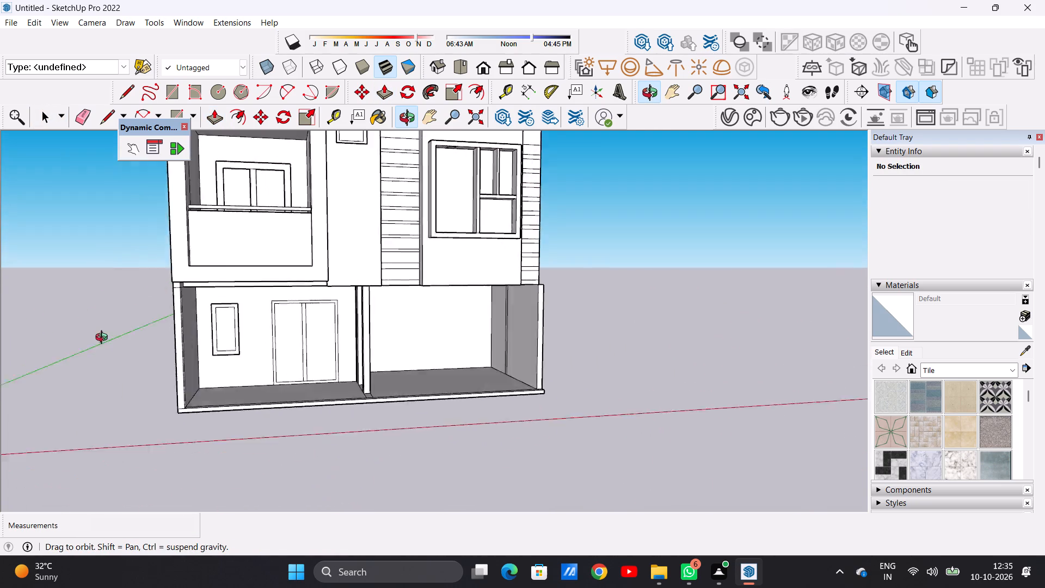
middle_click_drag(104, 339, 302, 359)
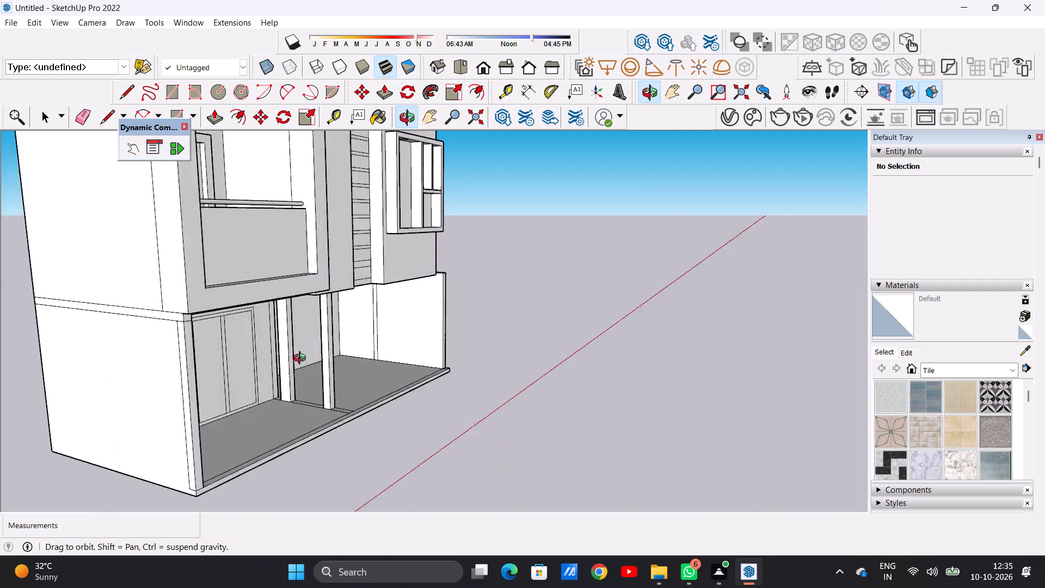
middle_click_drag(302, 359, 100, 382)
scroll(202, 336, "down", 5)
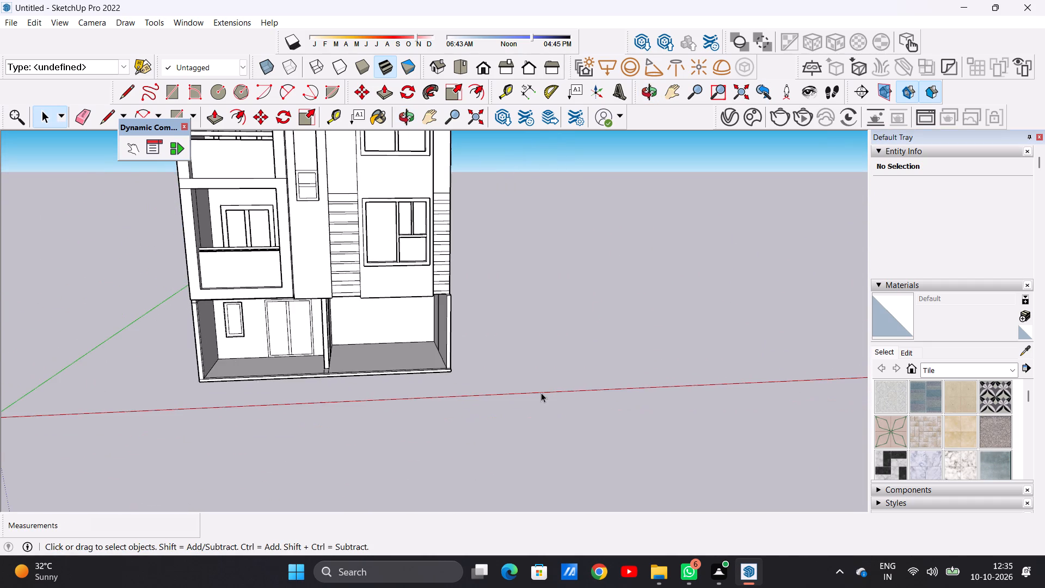
middle_click_drag(435, 378, 254, 448)
scroll(454, 306, "up", 13)
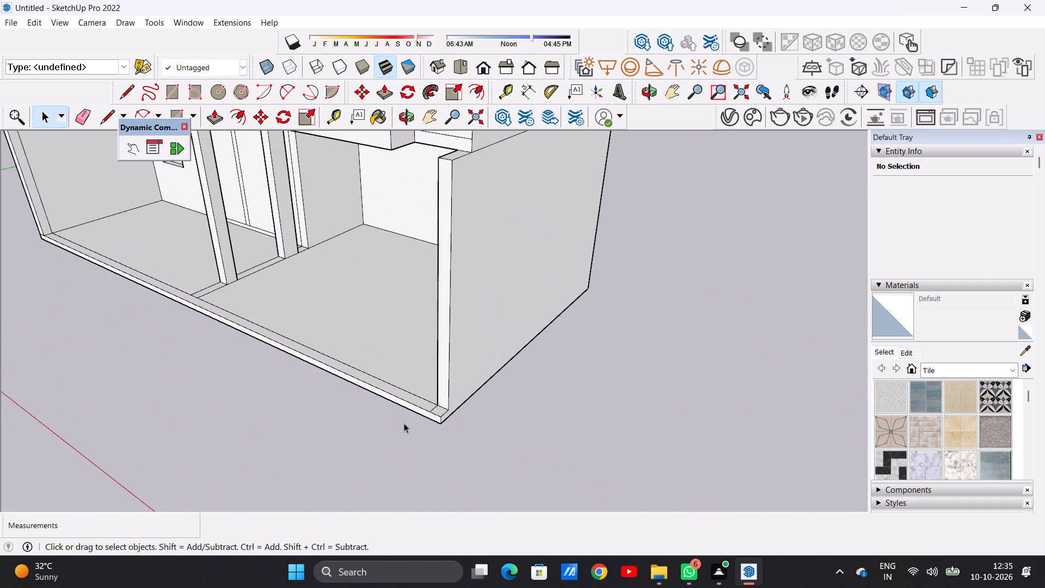
middle_click_drag(404, 423, 474, 471)
key("p")
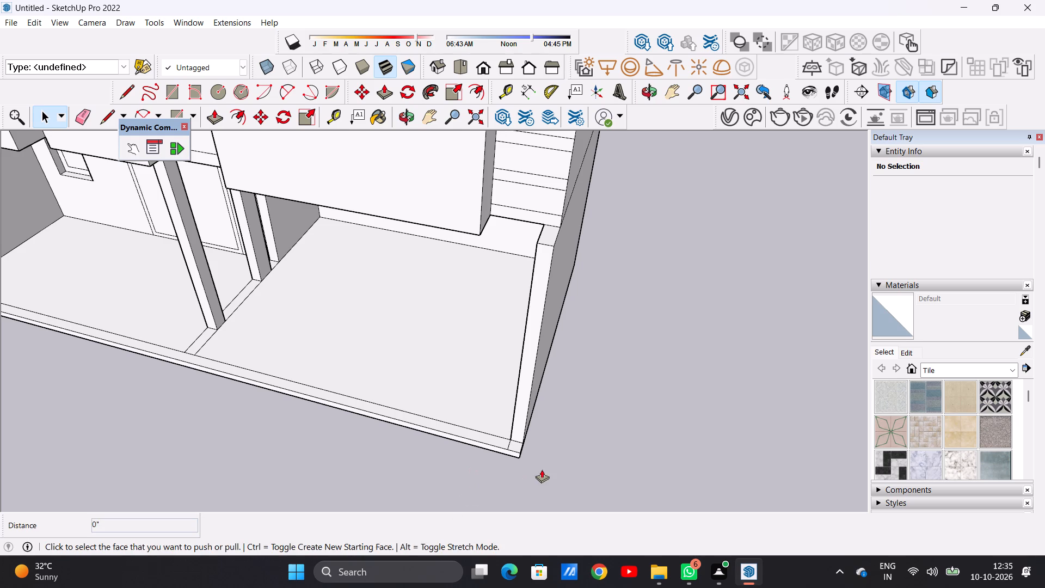
middle_click_drag(533, 462, 383, 460)
scroll(397, 447, "up", 6)
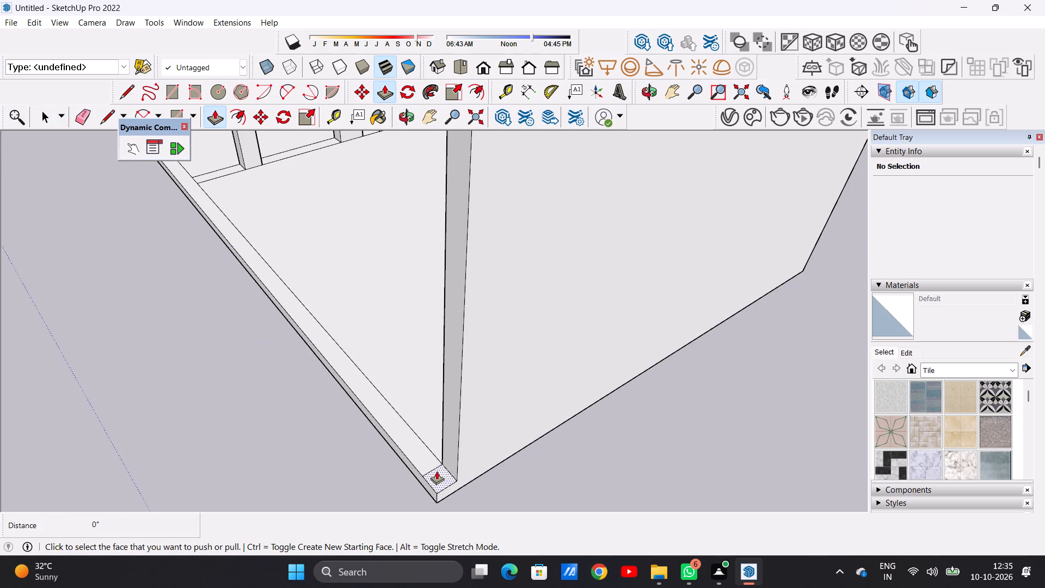
left_click(437, 471)
scroll(426, 336, "down", 18)
scroll(438, 277, "up", 11)
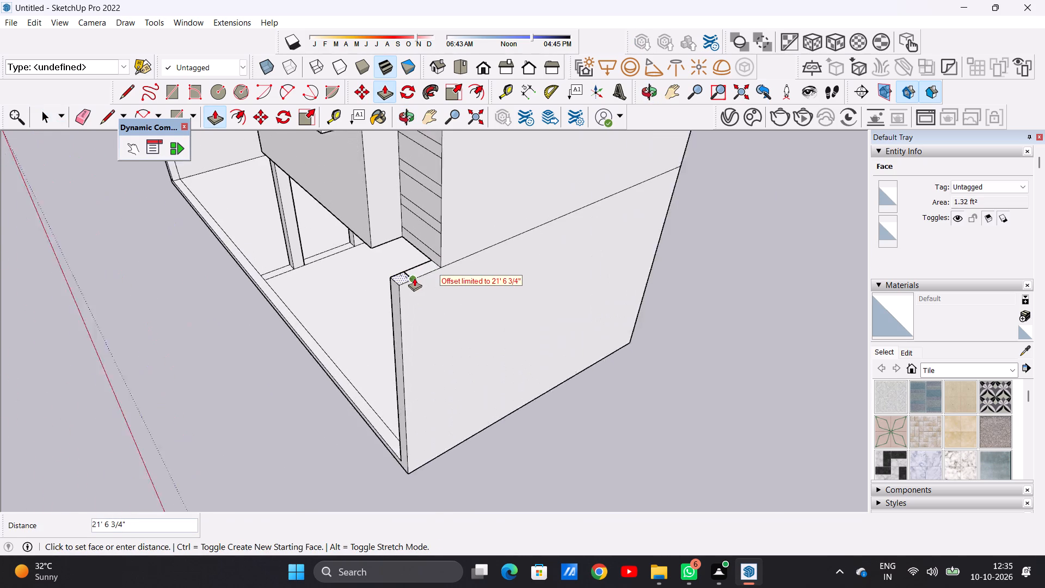
scroll(414, 278, "up", 2)
left_click(415, 278)
key("space")
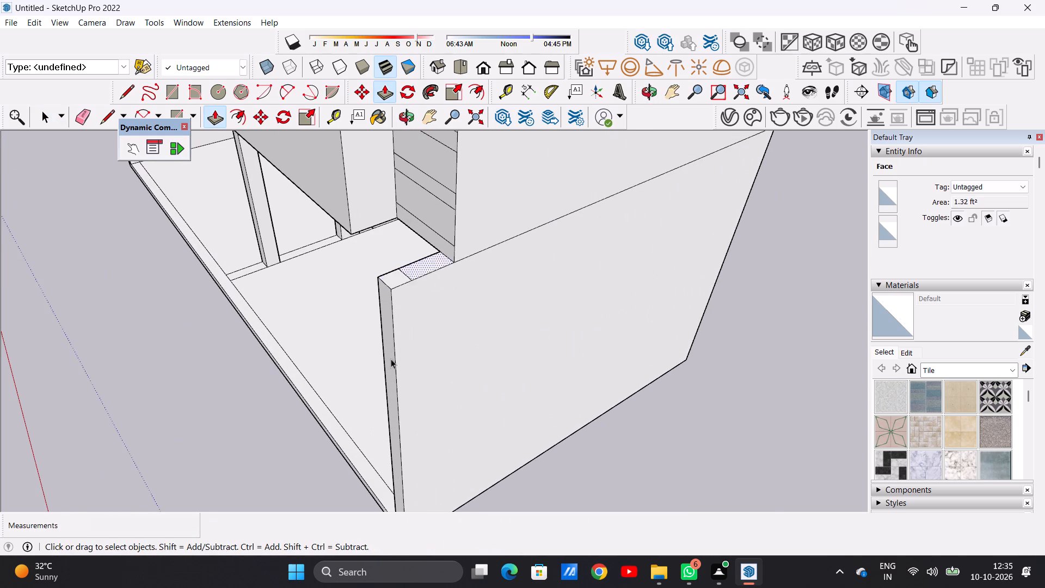
Draw two lines about 1' 1 3/4" long across the front floor strip, marking a small rectangle between the balcony-side wall and central column.
scroll(391, 359, "down", 20)
scroll(391, 359, "down", 2)
middle_click_drag(380, 305, 651, 223)
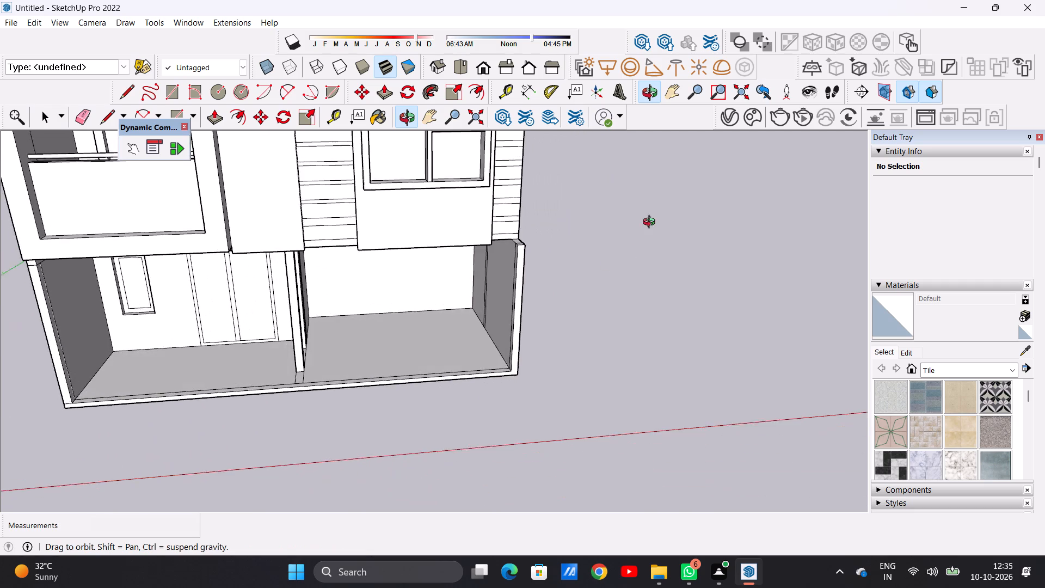
middle_click_drag(651, 223, 650, 223)
scroll(304, 314, "down", 6)
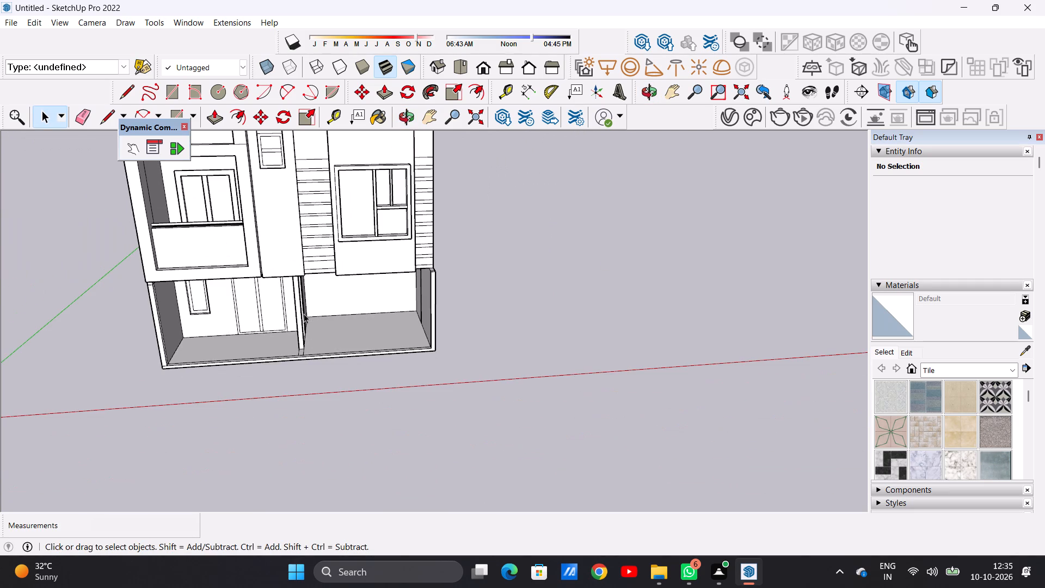
scroll(387, 319, "up", 6)
middle_click_drag(299, 355, 293, 404)
scroll(402, 328, "down", 9)
middle_click_drag(362, 338, 329, 377)
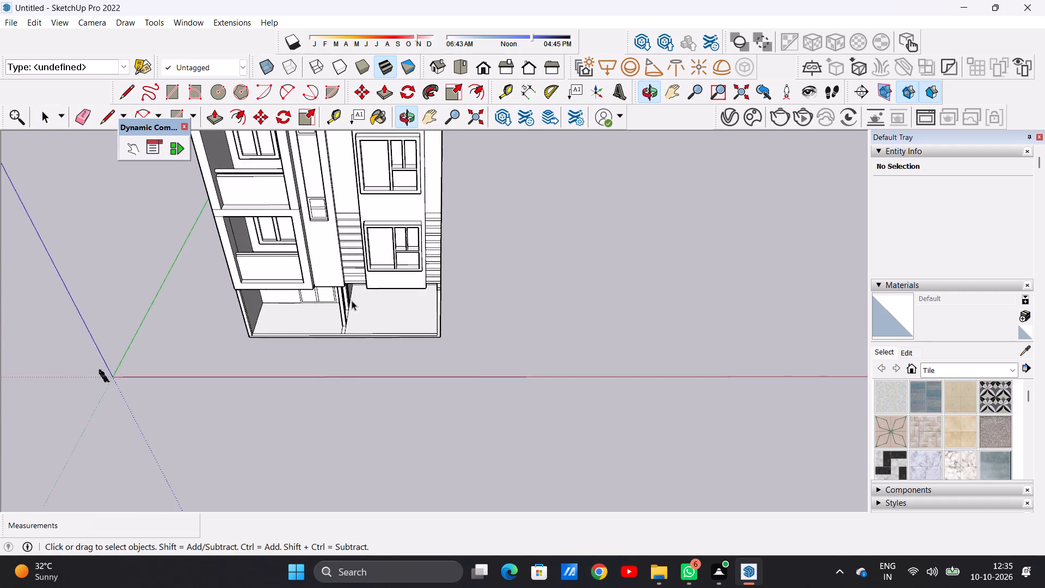
scroll(352, 301, "up", 8)
scroll(340, 391, "down", 2)
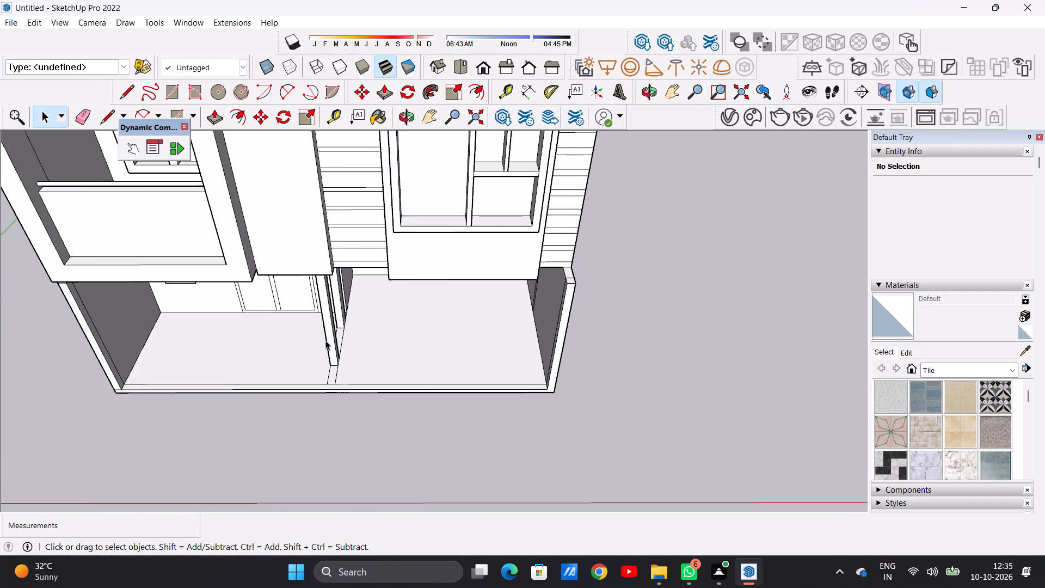
scroll(424, 341, "down", 4)
middle_click_drag(267, 360, 283, 255)
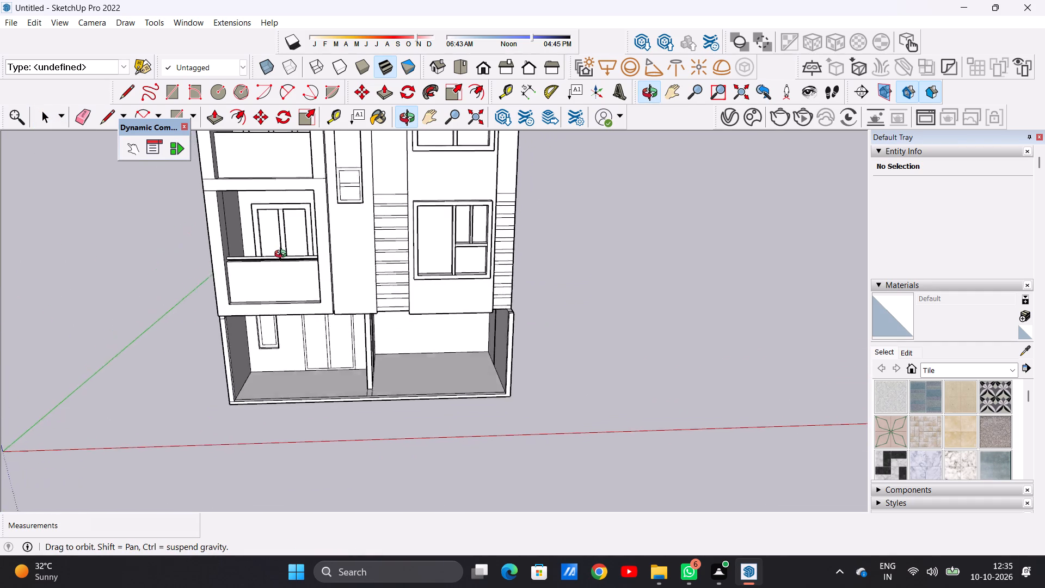
middle_click_drag(283, 255, 268, 401)
scroll(311, 359, "up", 12)
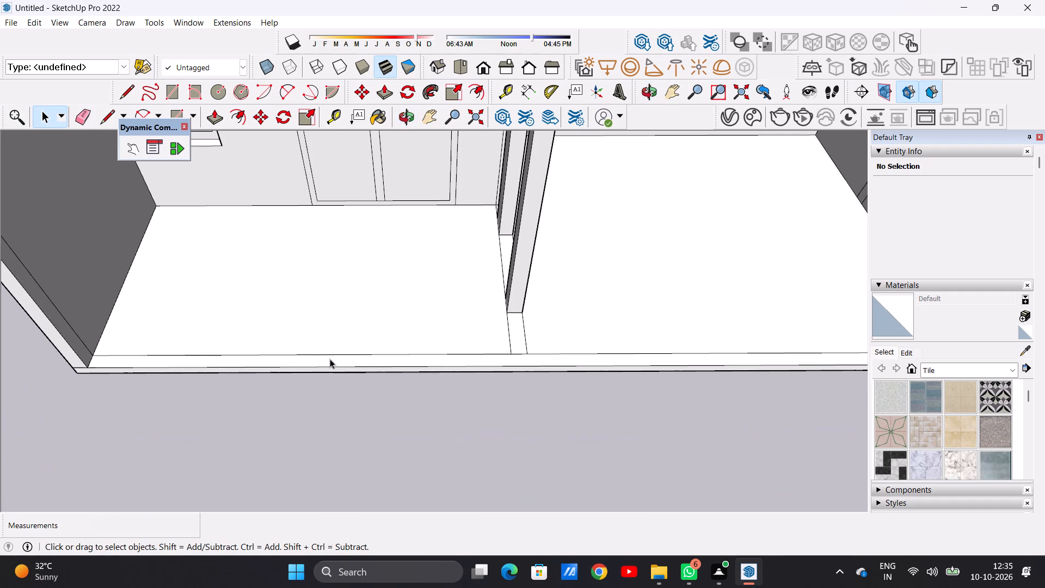
key("l")
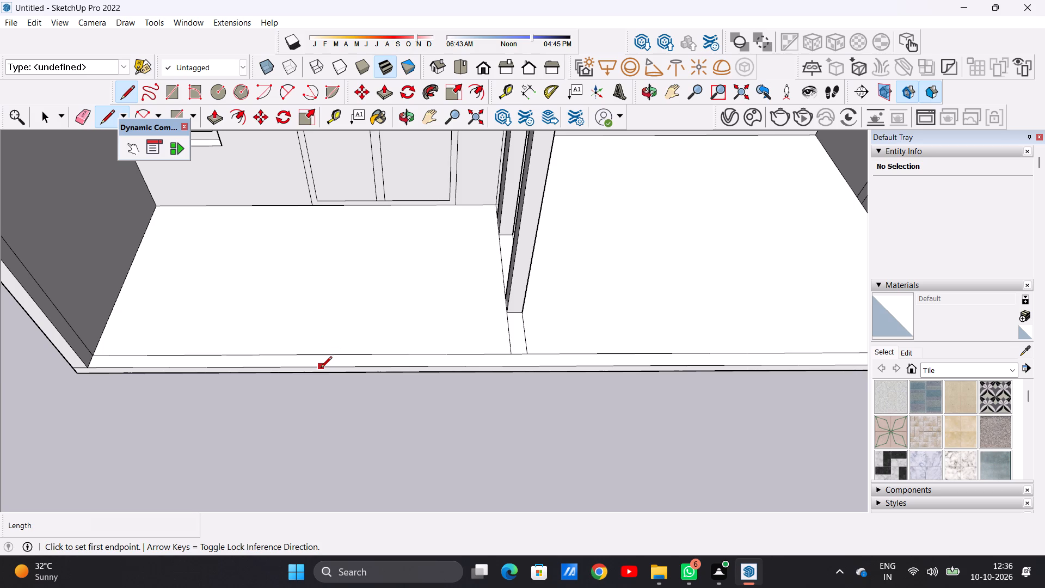
left_click(334, 369)
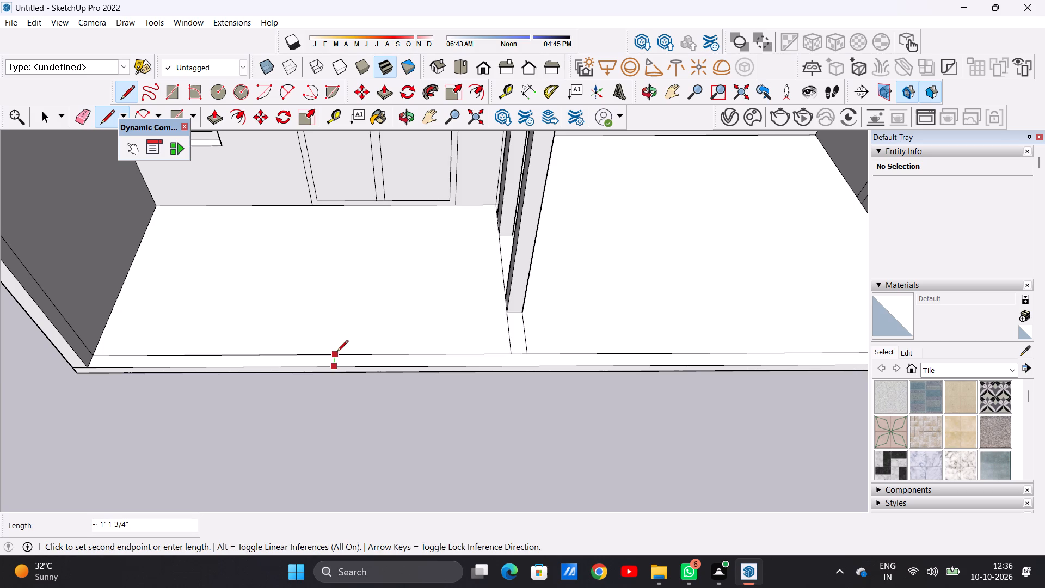
left_click(337, 352)
left_click(362, 354)
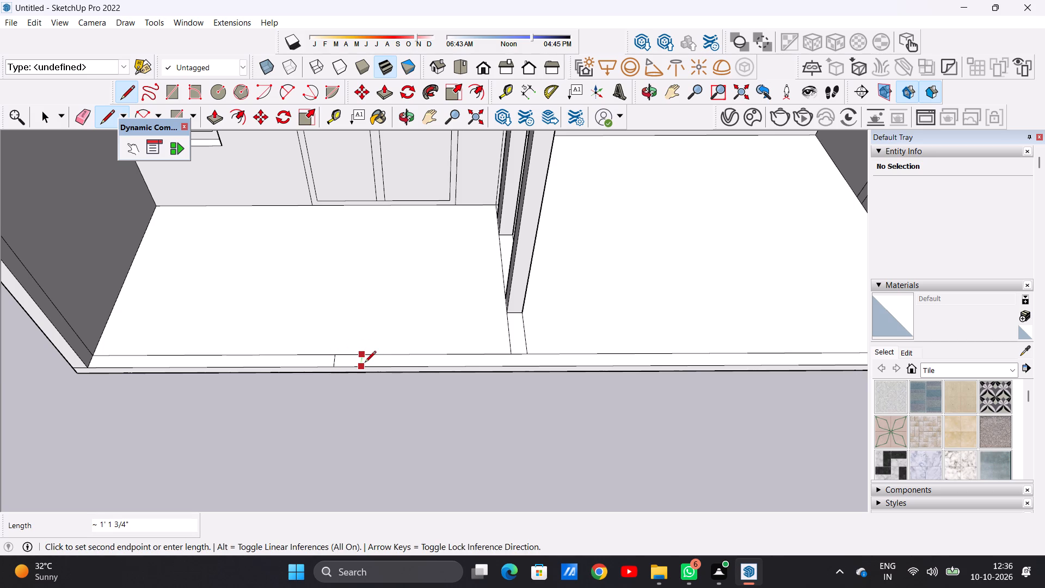
left_click(365, 365)
key("space")
Push/Pull the small rectangle on the front floor strip, between the balcony-side wall and central column, up about 10' 10 3/16".
scroll(269, 556, "down", 10)
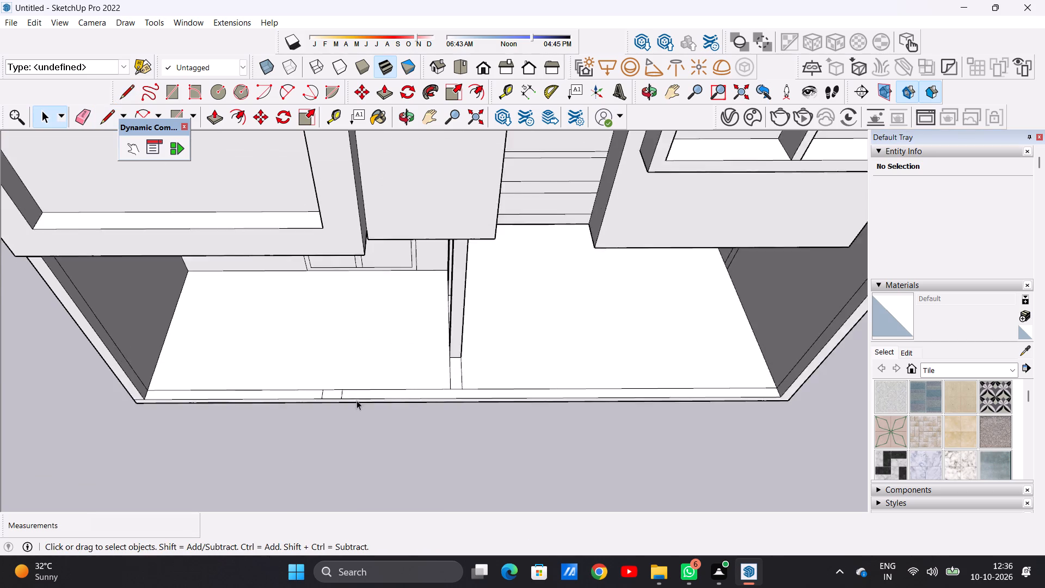
scroll(356, 400, "down", 5)
middle_click_drag(367, 411, 272, 363)
scroll(348, 384, "up", 7)
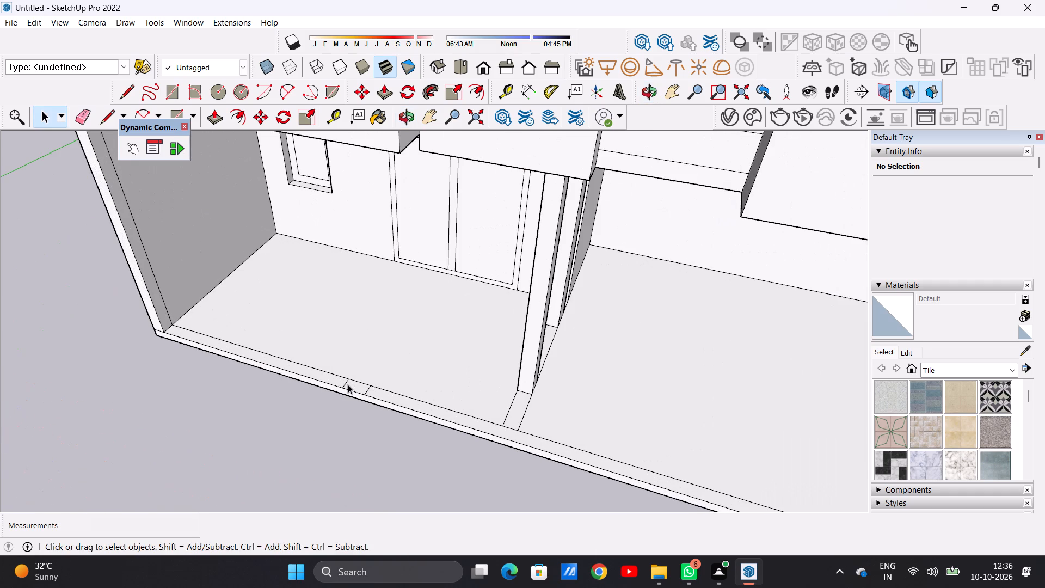
key("p")
scroll(353, 366, "up", 7)
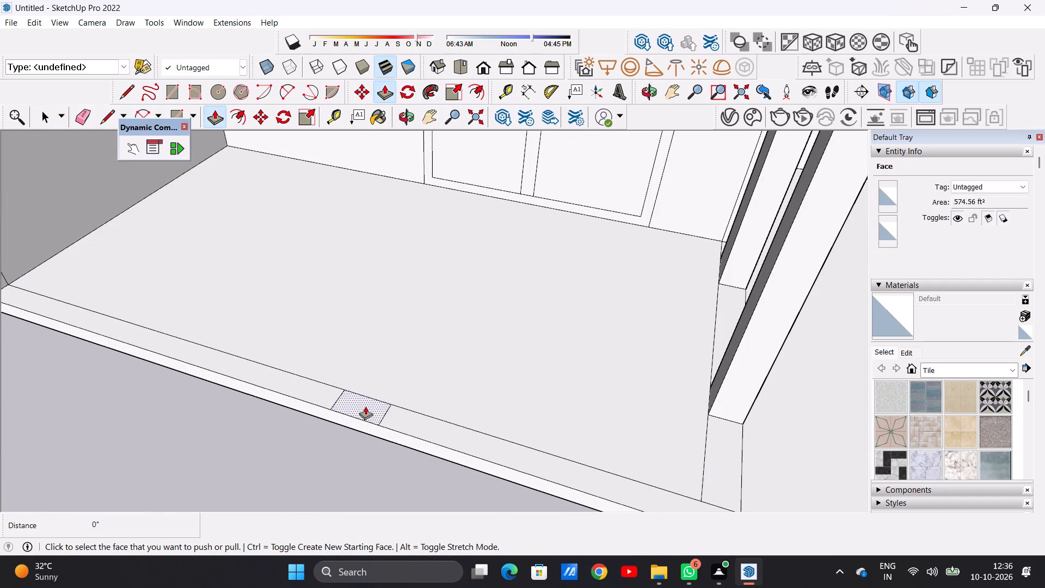
left_click(366, 409)
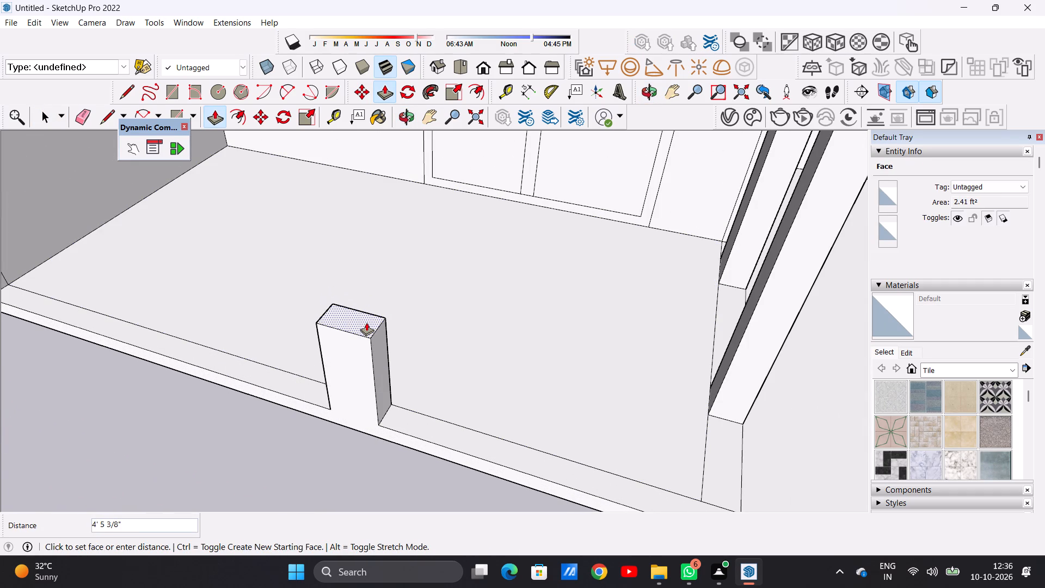
middle_click_drag(359, 298, 411, 249)
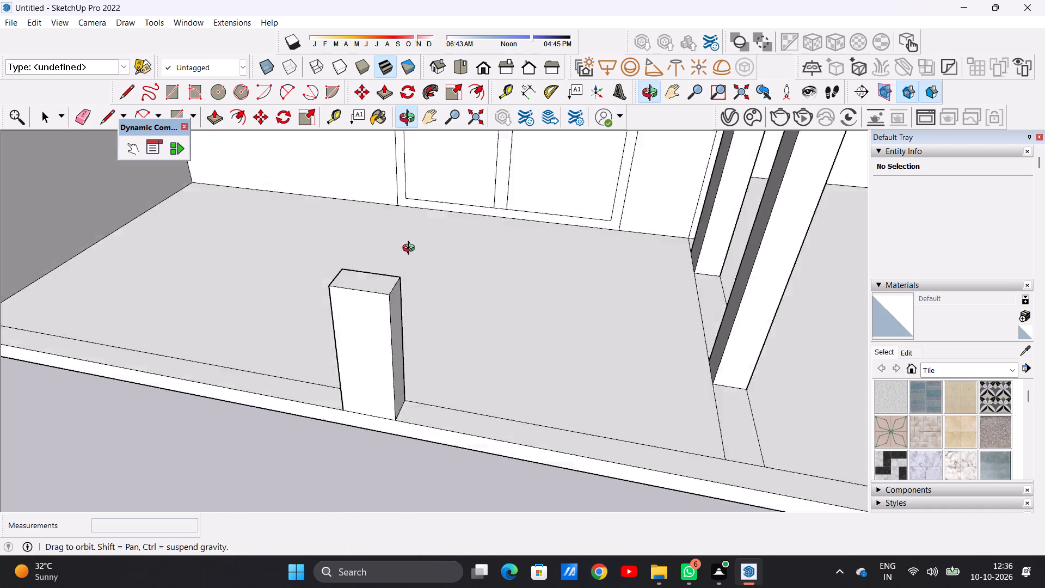
middle_click_drag(411, 249, 456, 190)
scroll(405, 285, "down", 16)
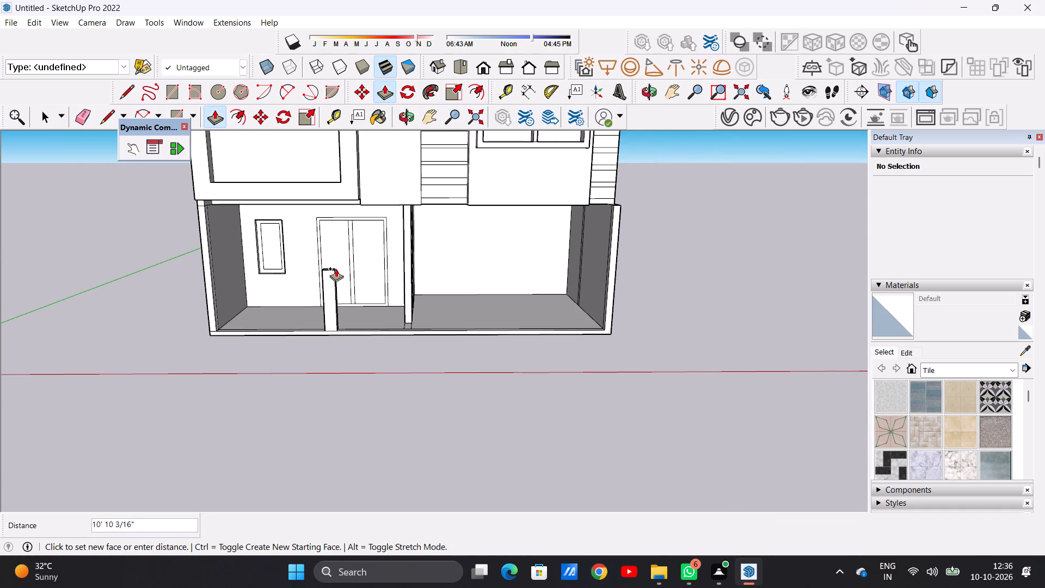
left_click(336, 268)
key("space")
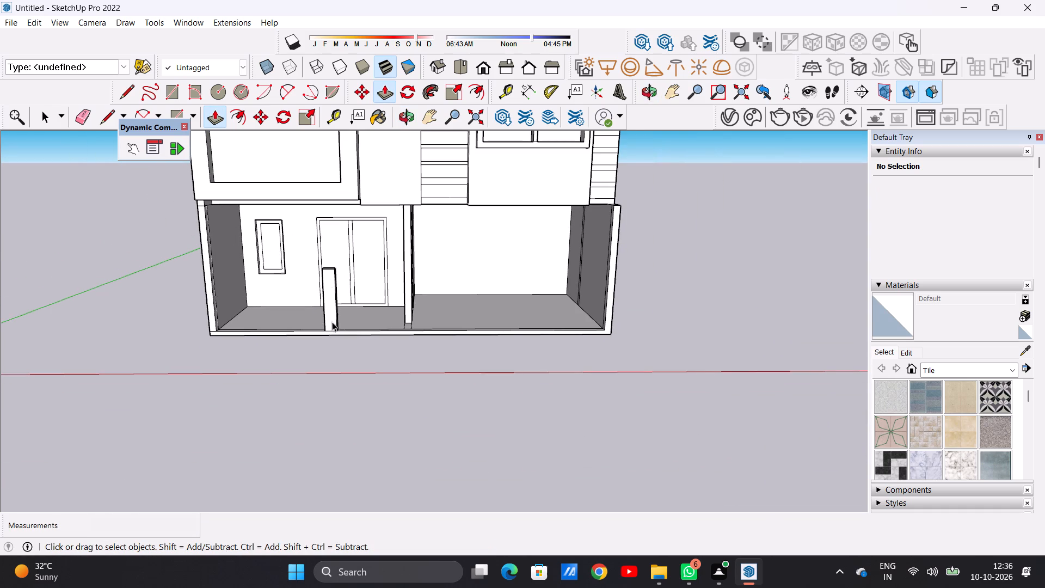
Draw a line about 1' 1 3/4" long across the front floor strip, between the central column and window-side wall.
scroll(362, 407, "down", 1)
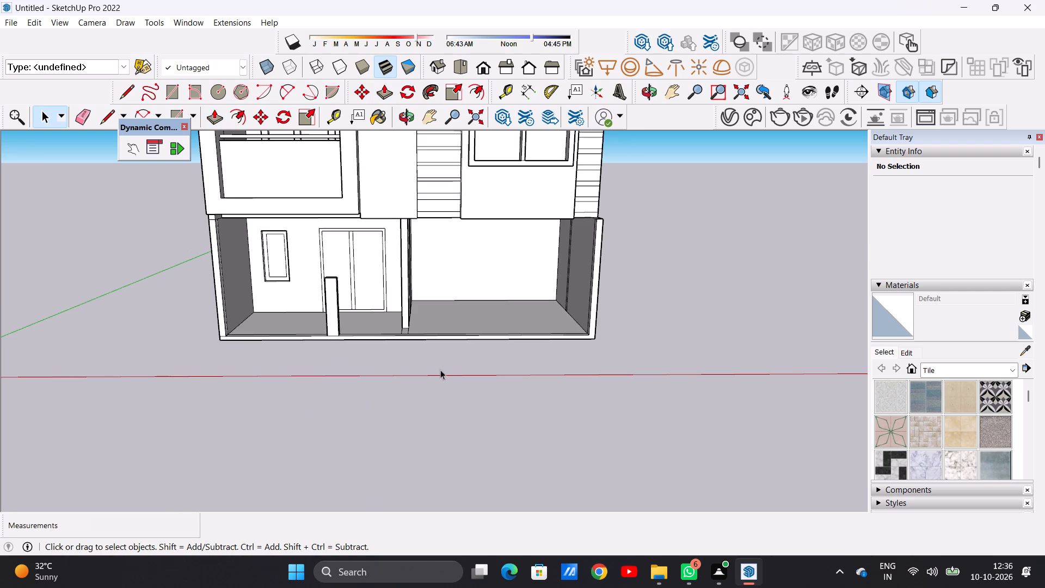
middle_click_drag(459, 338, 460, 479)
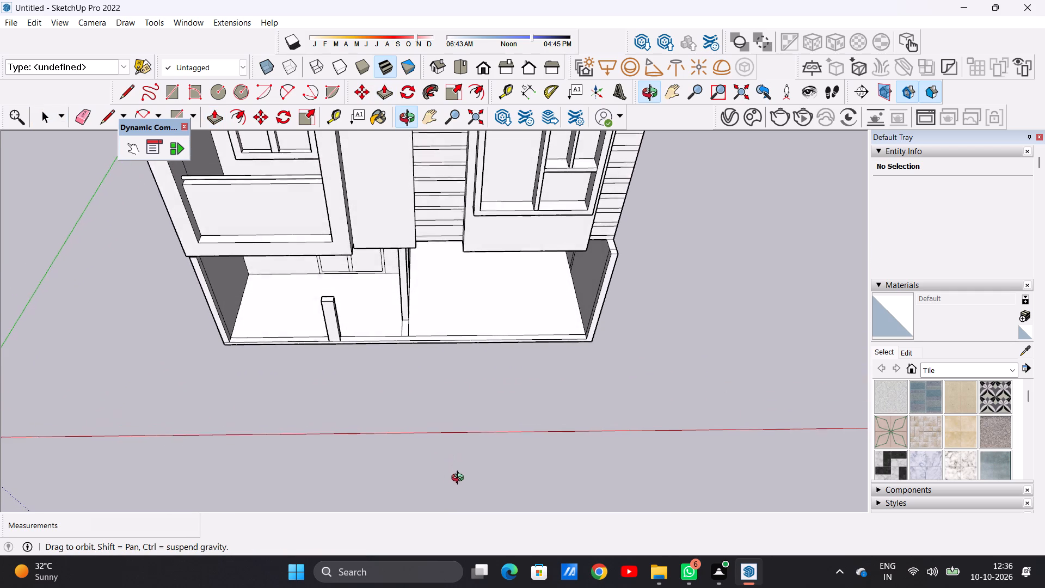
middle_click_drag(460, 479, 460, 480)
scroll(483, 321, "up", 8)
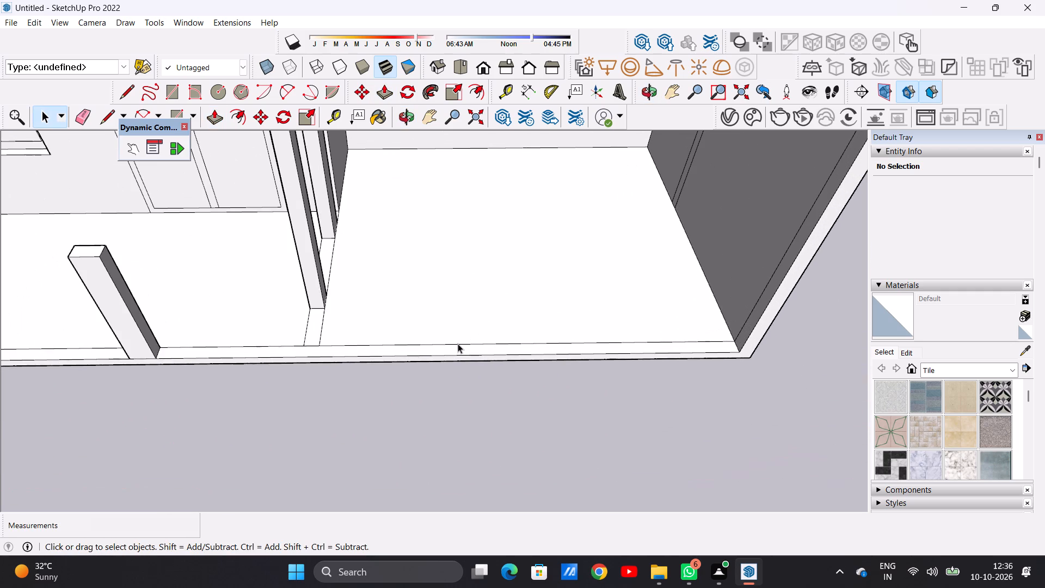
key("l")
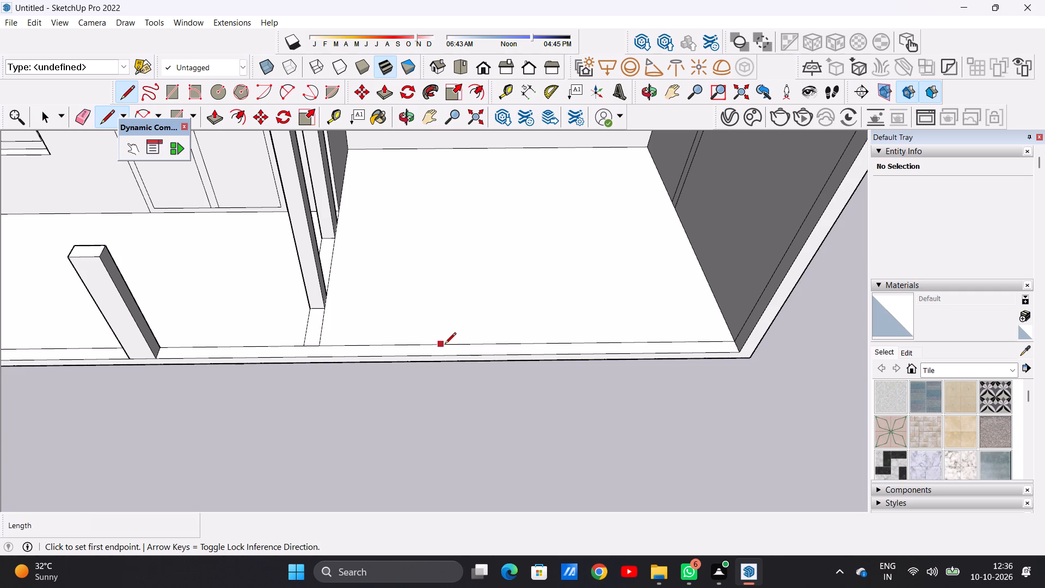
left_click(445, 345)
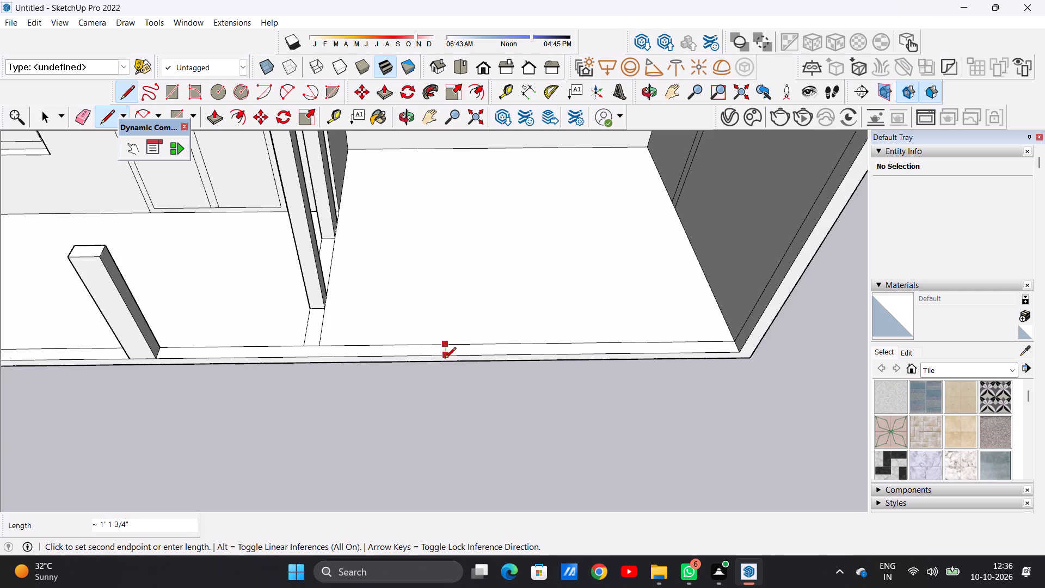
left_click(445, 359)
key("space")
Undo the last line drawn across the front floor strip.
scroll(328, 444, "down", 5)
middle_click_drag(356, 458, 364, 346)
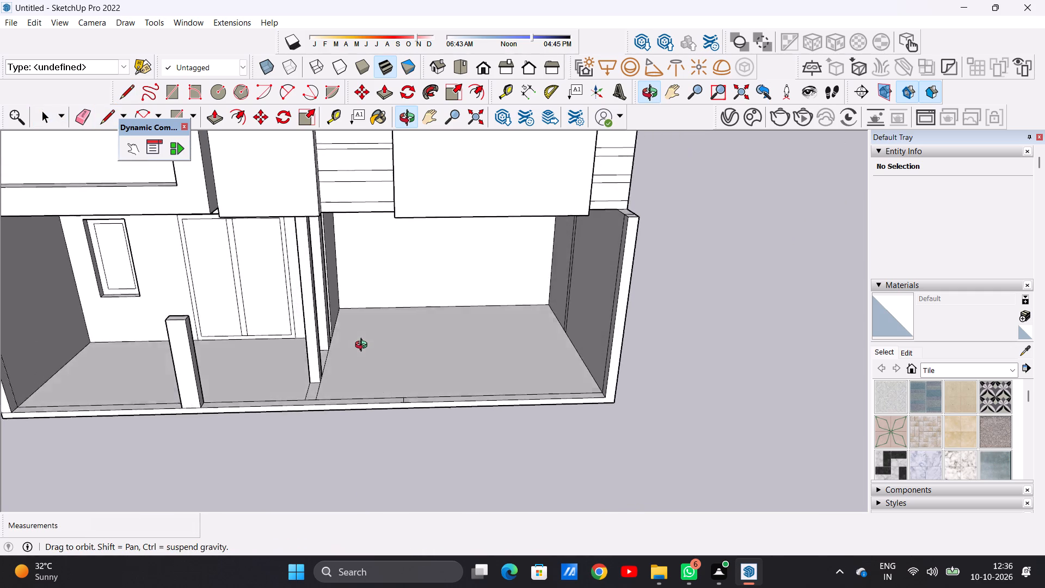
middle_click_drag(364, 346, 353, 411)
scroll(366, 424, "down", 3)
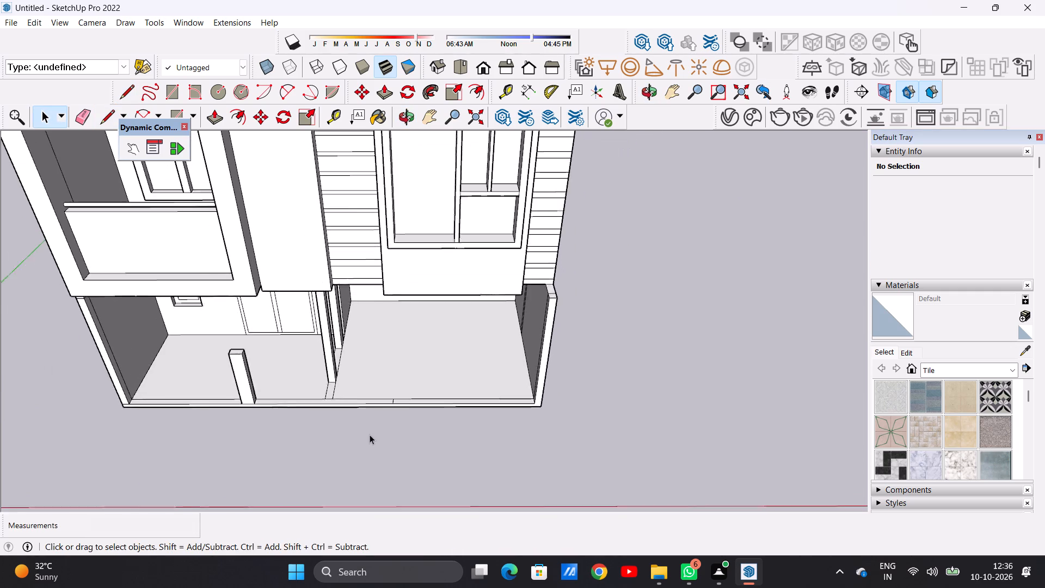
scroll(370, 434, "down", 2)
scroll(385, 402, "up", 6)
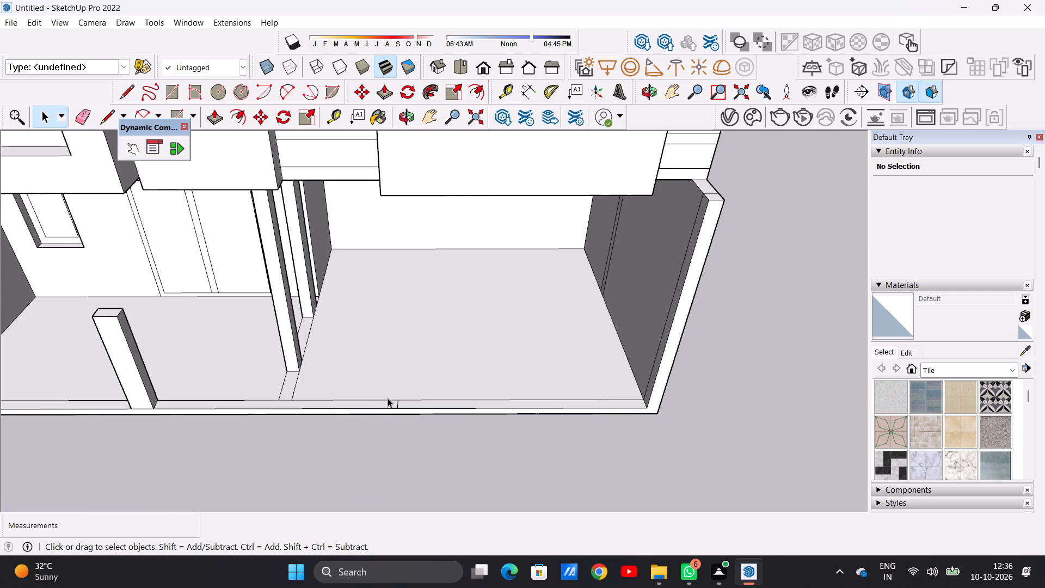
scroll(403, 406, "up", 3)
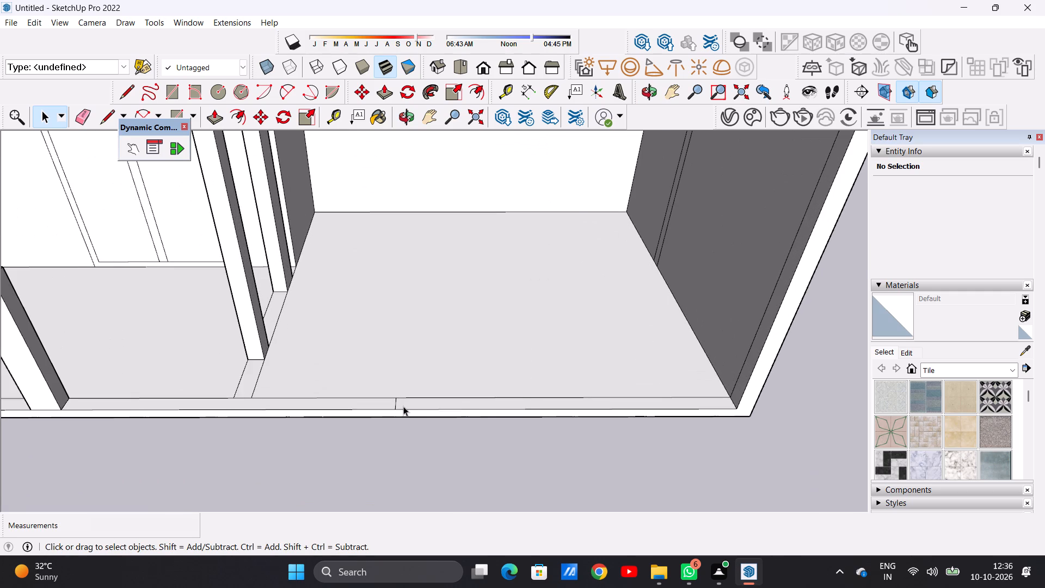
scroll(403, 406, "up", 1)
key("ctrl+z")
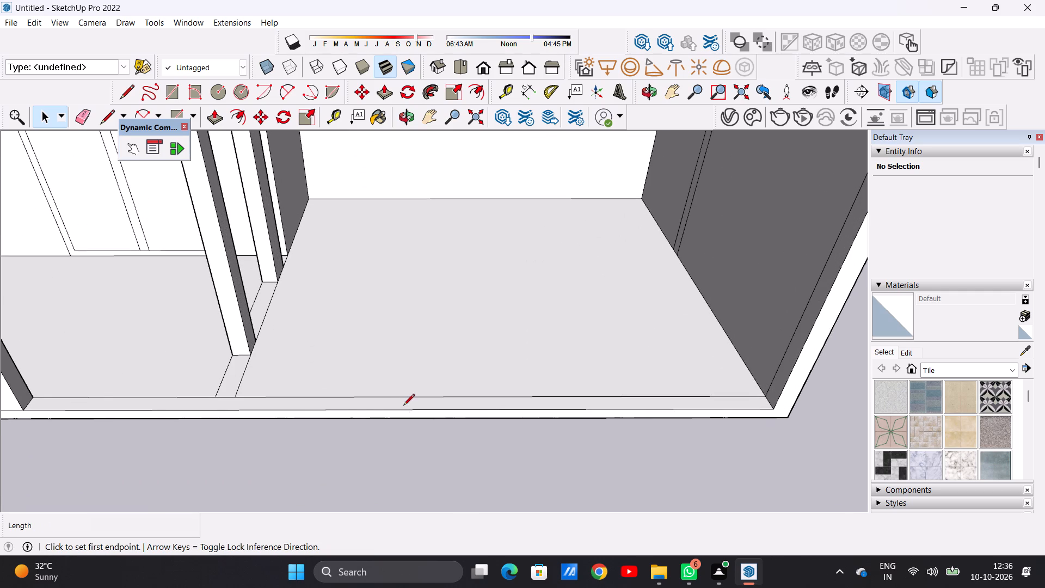
Draw a dividing line across the front floor strip, on the window side a short distance from the central column.
key("l")
left_click(352, 396)
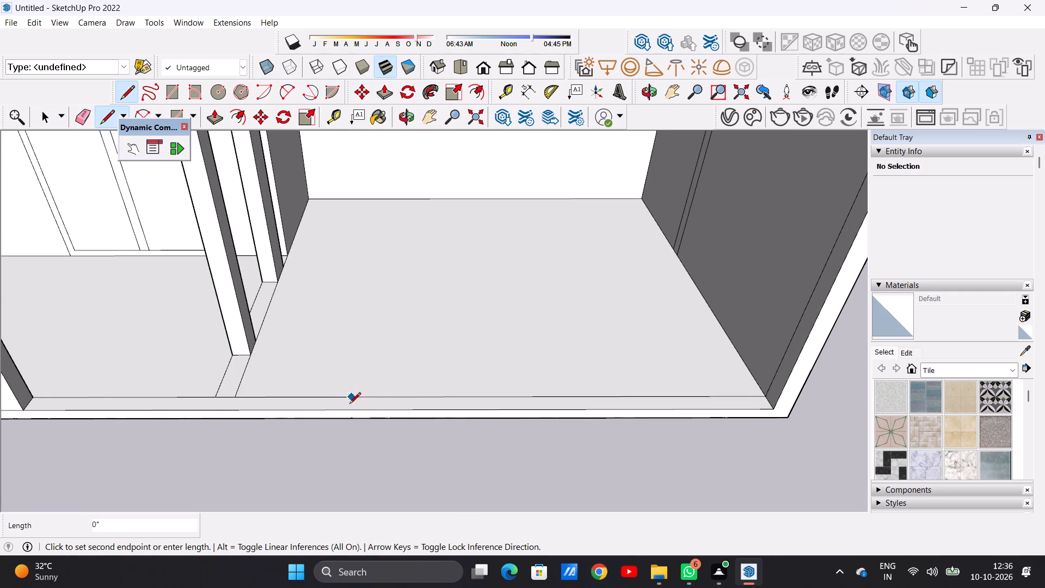
left_click(348, 411)
key("space")
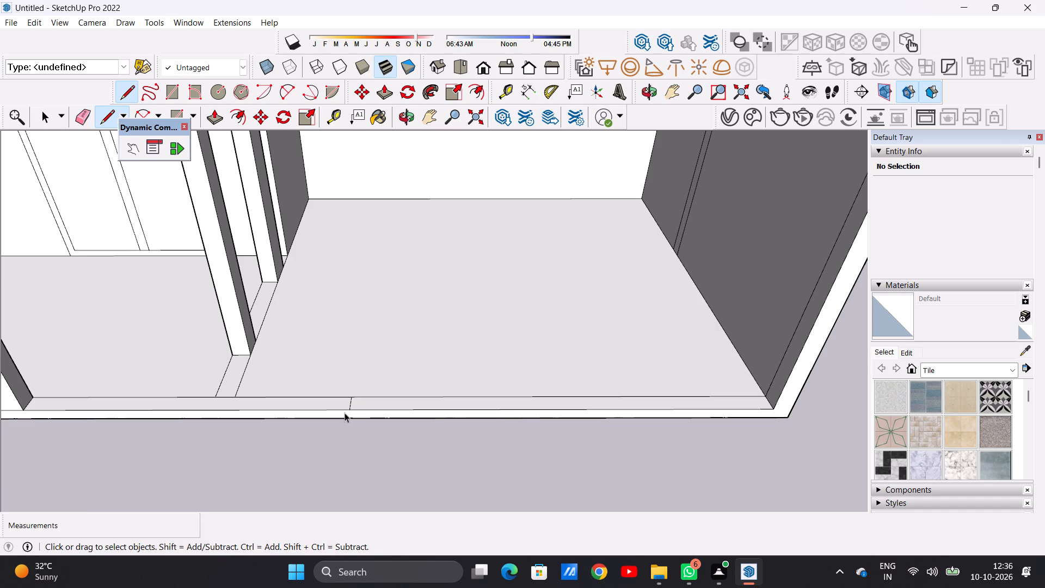
Push/Pull the front floor strip between the dividing line and window-side wall up to just under half the side wall's height.
scroll(351, 405, "up", 4)
scroll(353, 415, "down", 9)
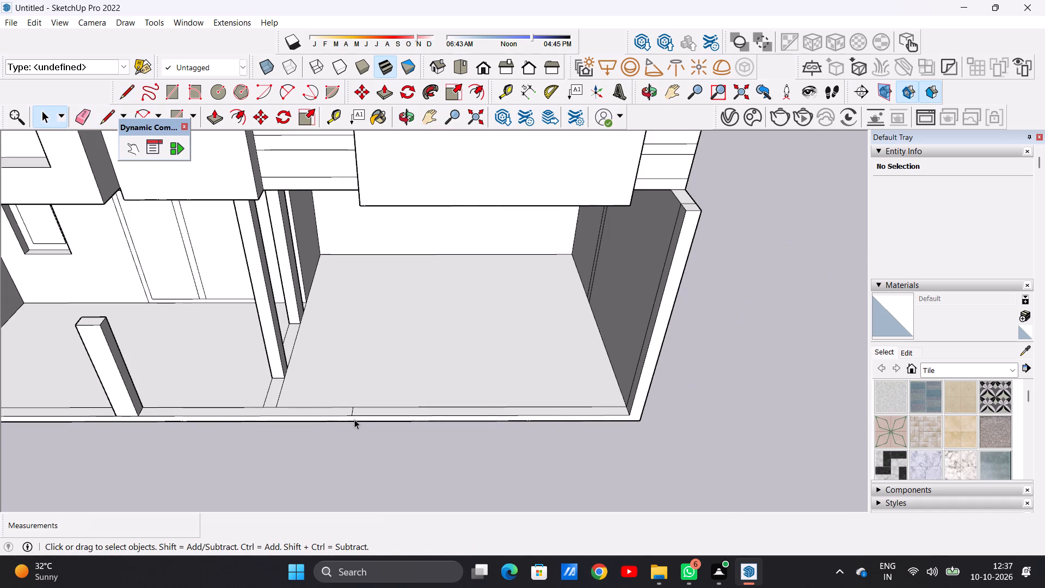
key("p")
scroll(607, 403, "up", 9)
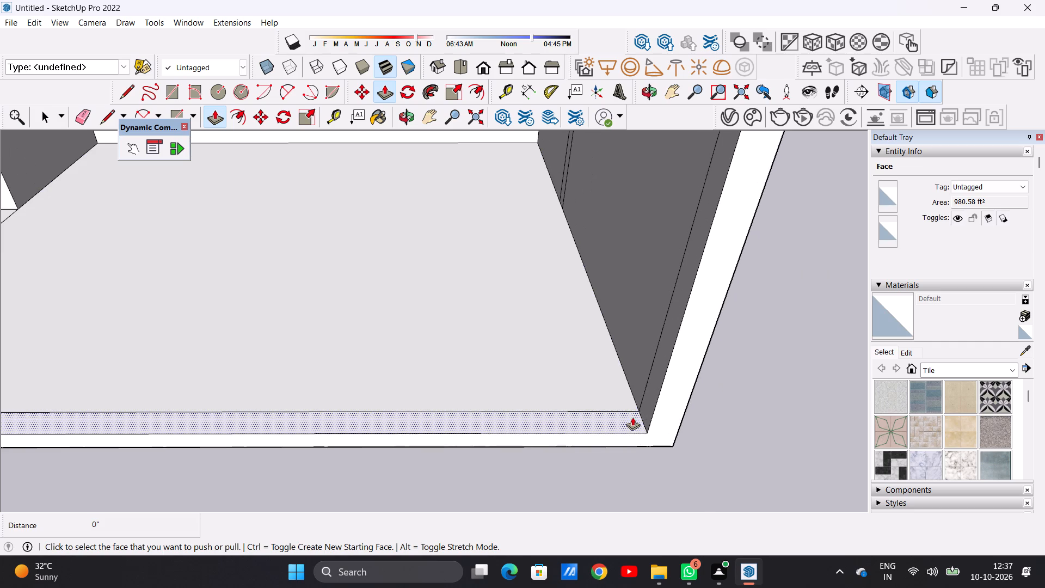
left_click(632, 417)
scroll(633, 352, "down", 10)
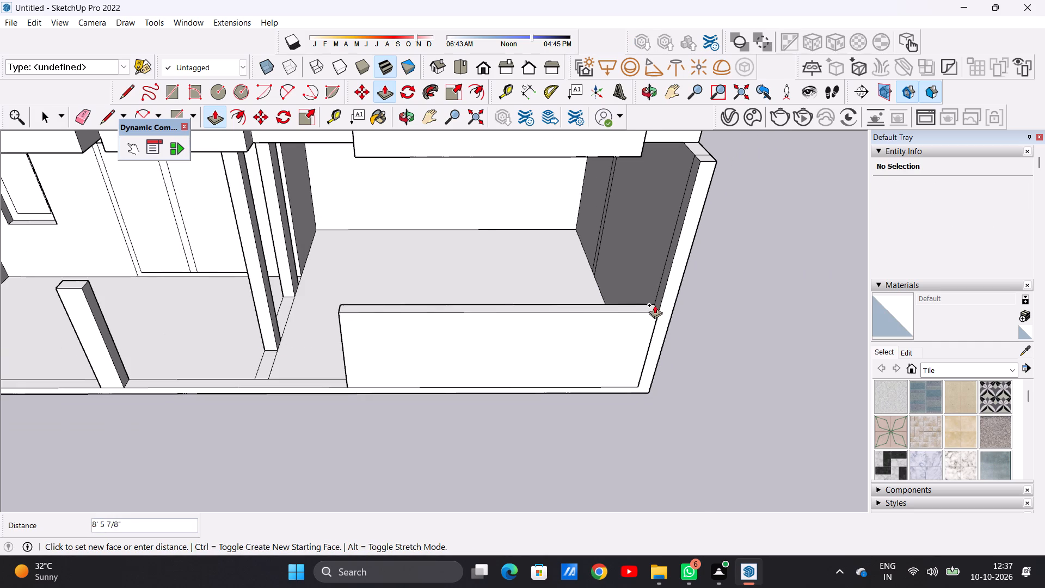
scroll(637, 325, "down", 3)
middle_click_drag(630, 354, 630, 239)
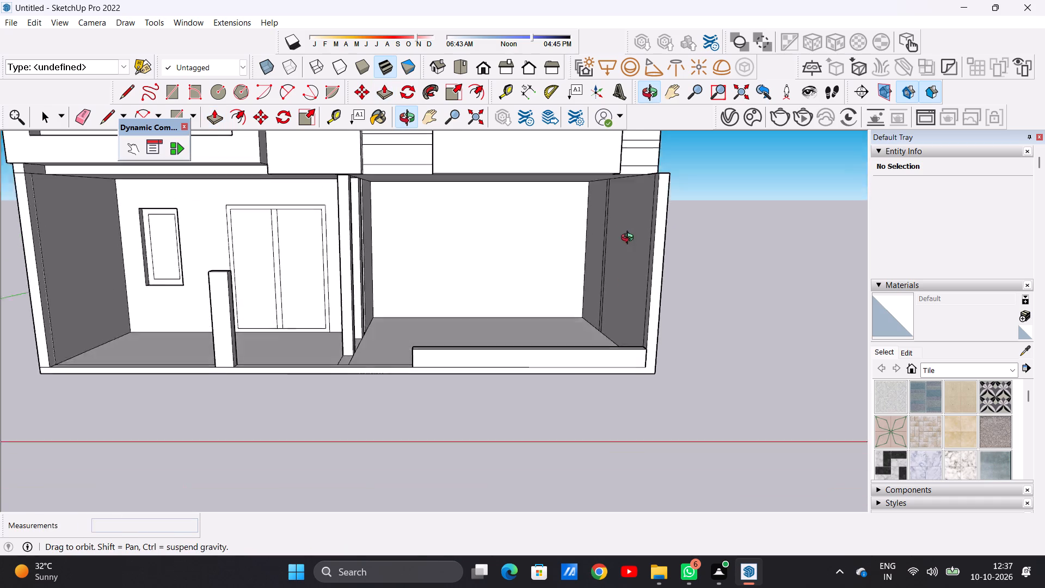
middle_click_drag(630, 239, 628, 198)
scroll(648, 265, "up", 4)
middle_click_drag(648, 278, 648, 313)
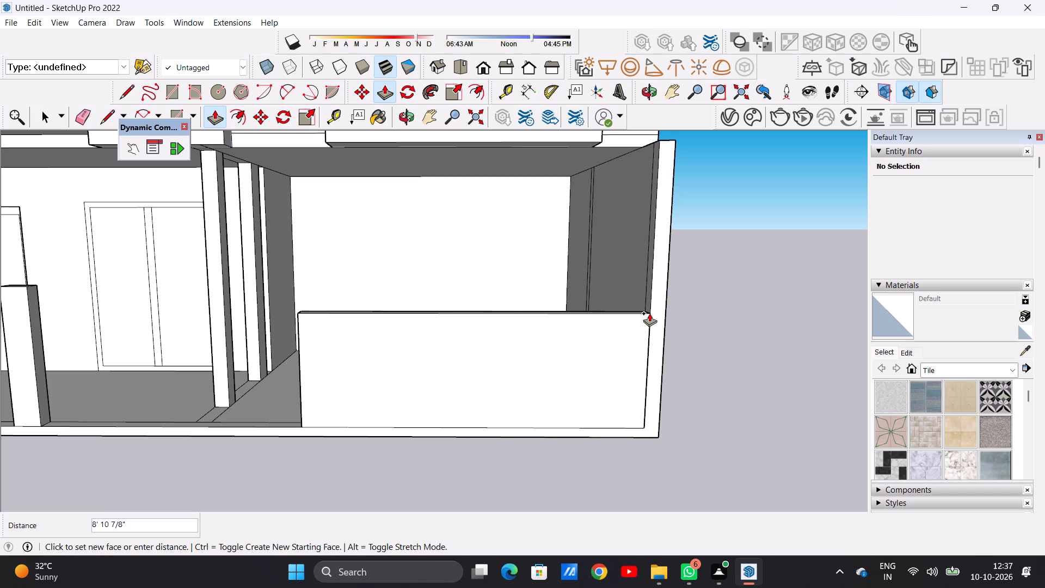
left_click(653, 298)
key("space")
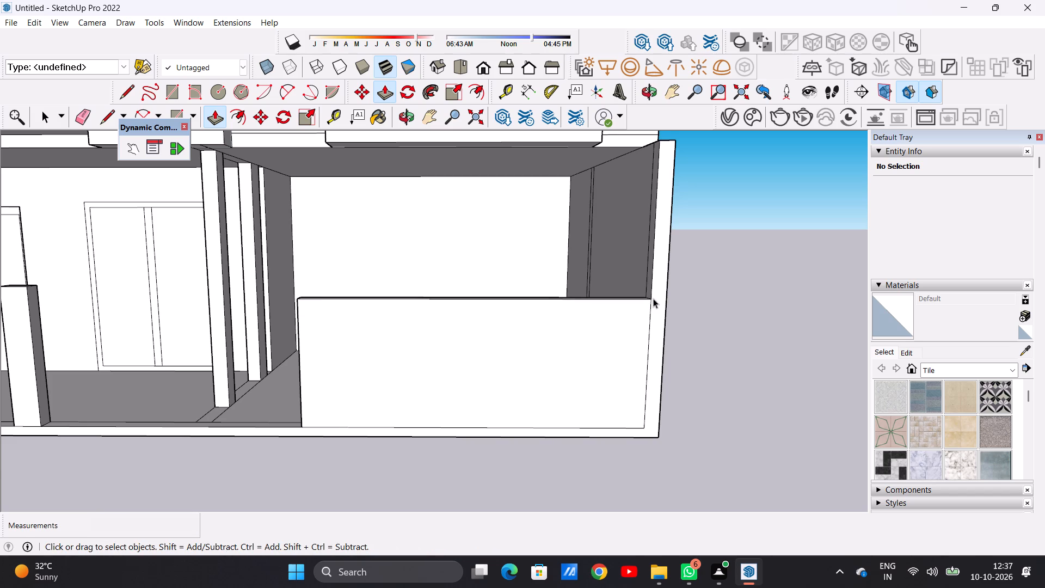
Push/Pull the remaining front floor strip section between the short post and the window-side low wall.
scroll(534, 444, "down", 10)
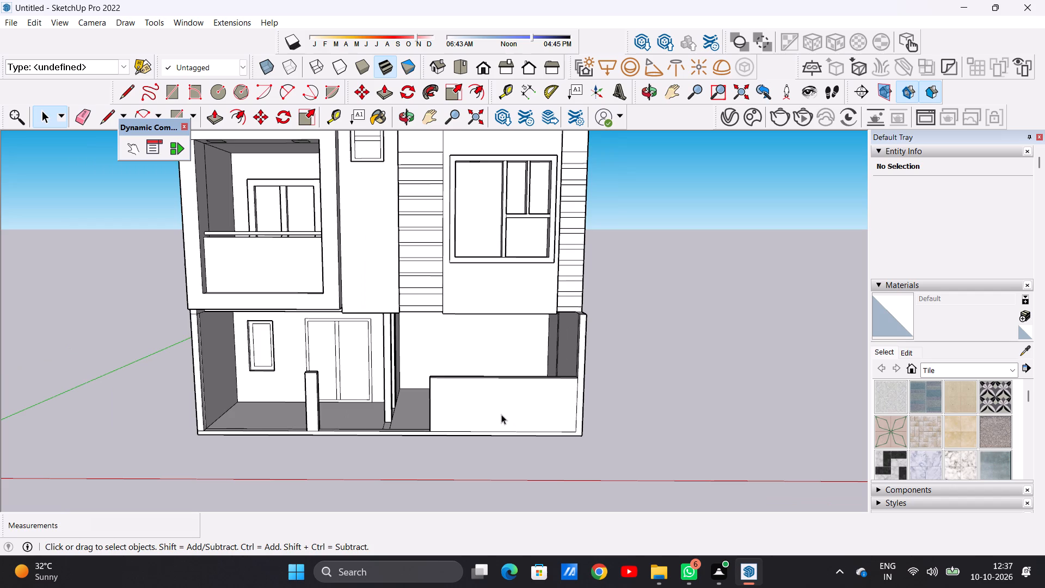
middle_click_drag(385, 419, 364, 507)
scroll(367, 430, "up", 5)
scroll(367, 428, "down", 1)
scroll(416, 401, "up", 3)
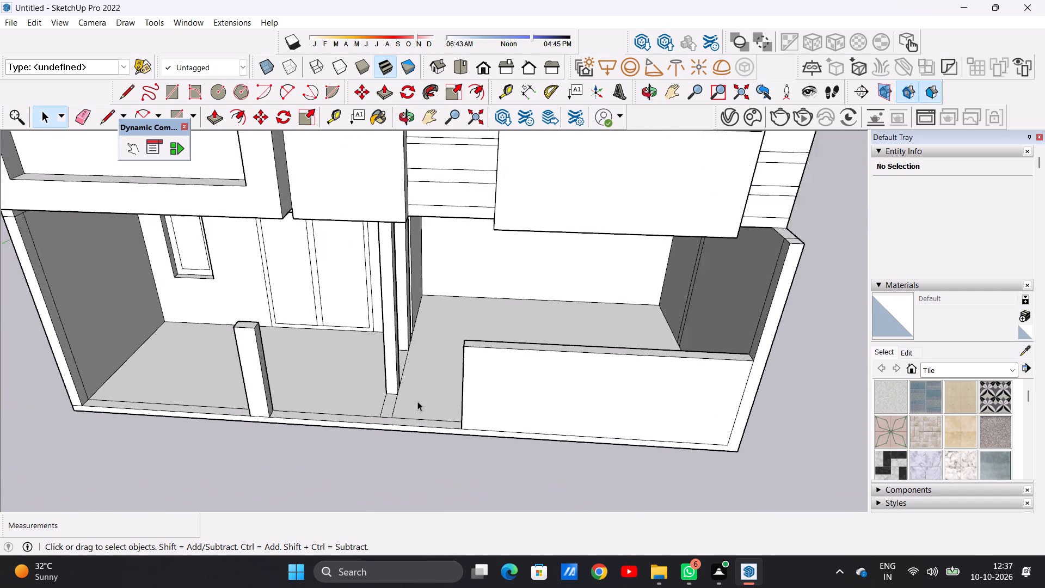
scroll(417, 401, "up", 2)
middle_click_drag(420, 419, 433, 485)
scroll(451, 442, "up", 2)
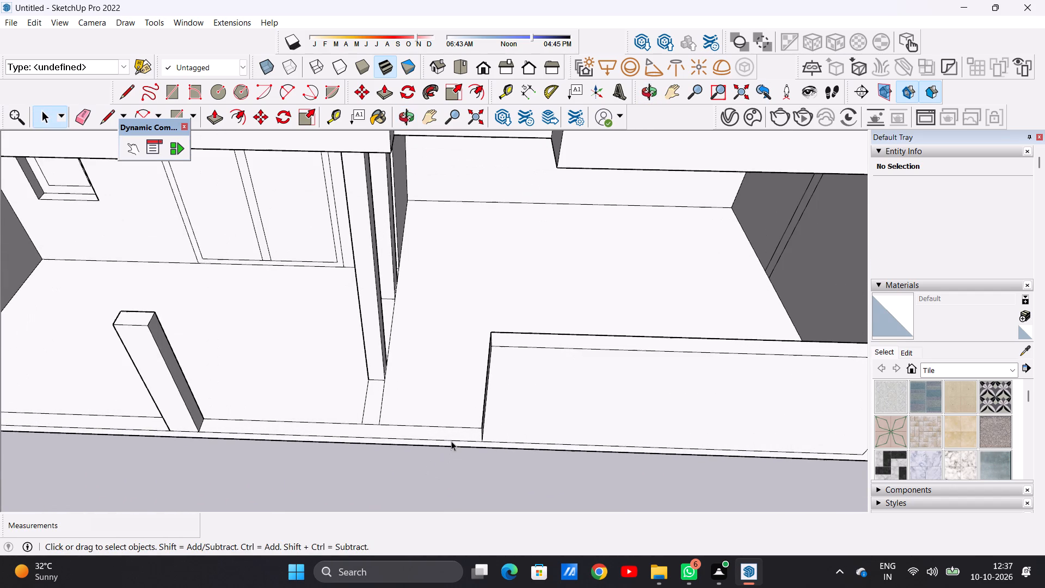
key("p")
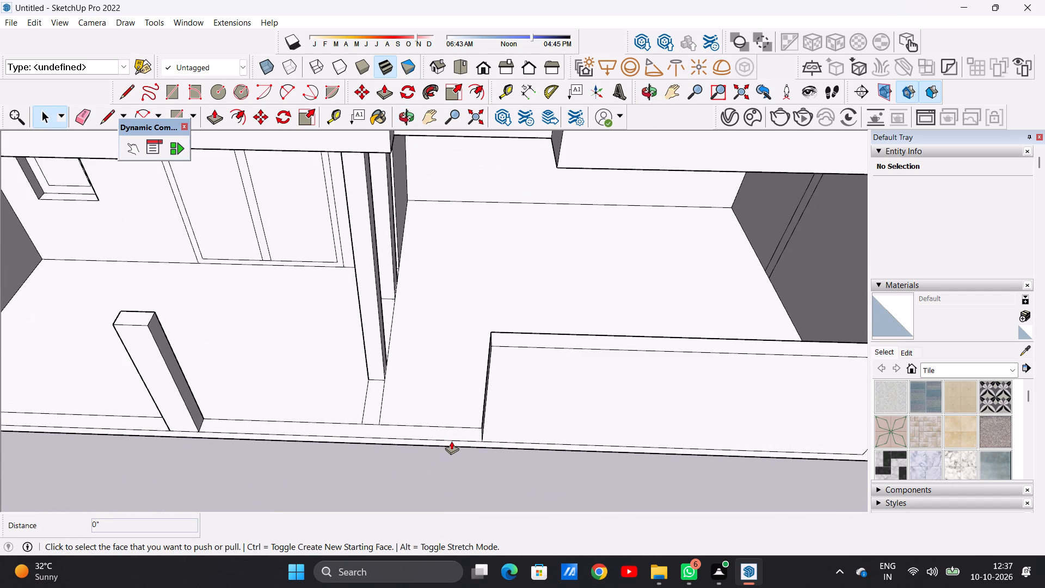
scroll(457, 433, "up", 5)
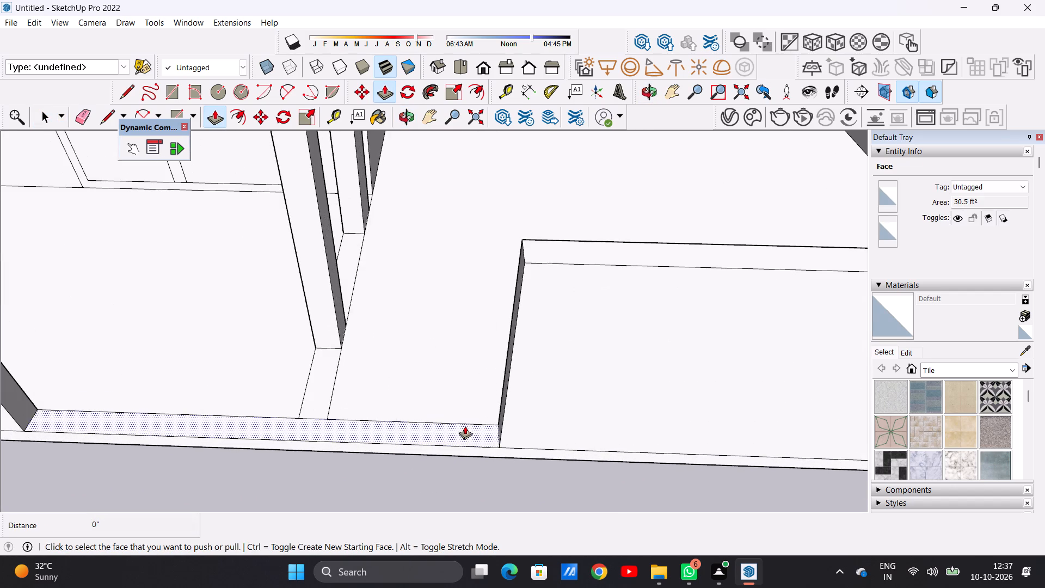
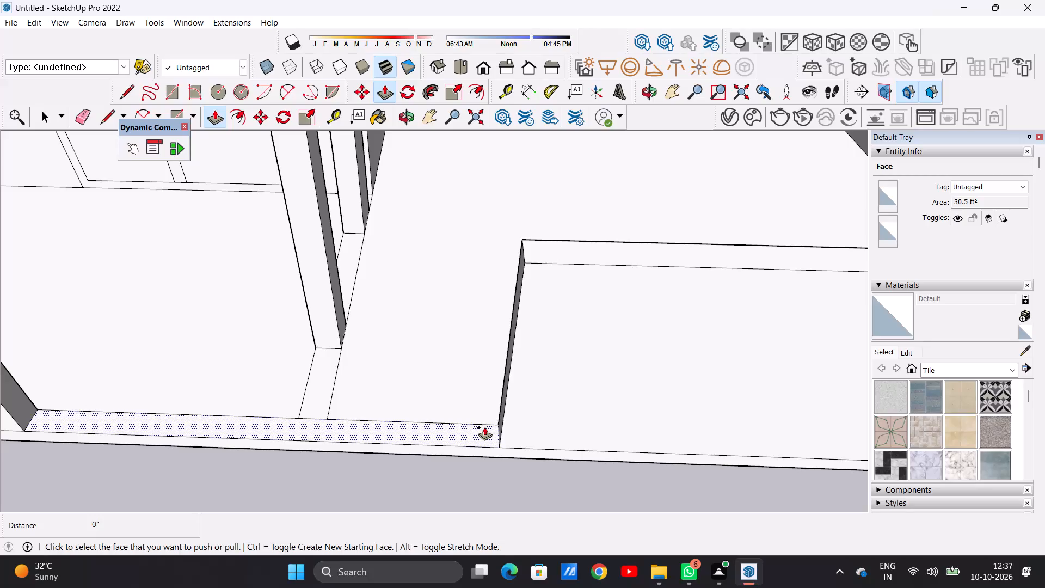
Push/Pull the front floor strip between the short post and the window-side low wall up about 10' 1/2", level with that wall.
left_click(484, 427)
scroll(493, 354, "down", 6)
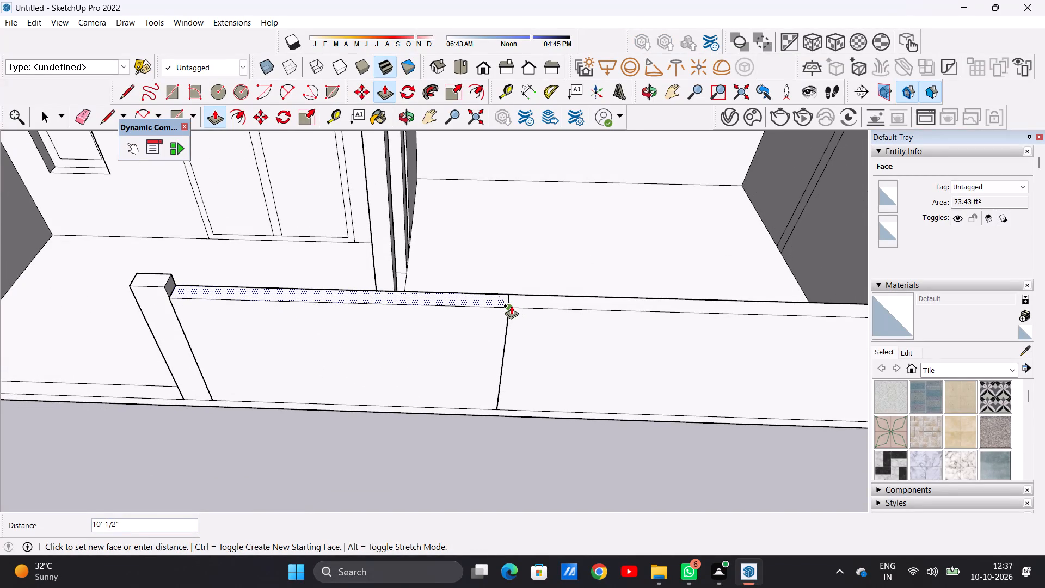
left_click(511, 305)
key("space")
Draw a rectangle about 5' wide by 8' 1" high on the window-side low wall's front face, rising from its bottom edge.
scroll(469, 399, "down", 8)
middle_click_drag(467, 403, 478, 245)
scroll(431, 392, "down", 6)
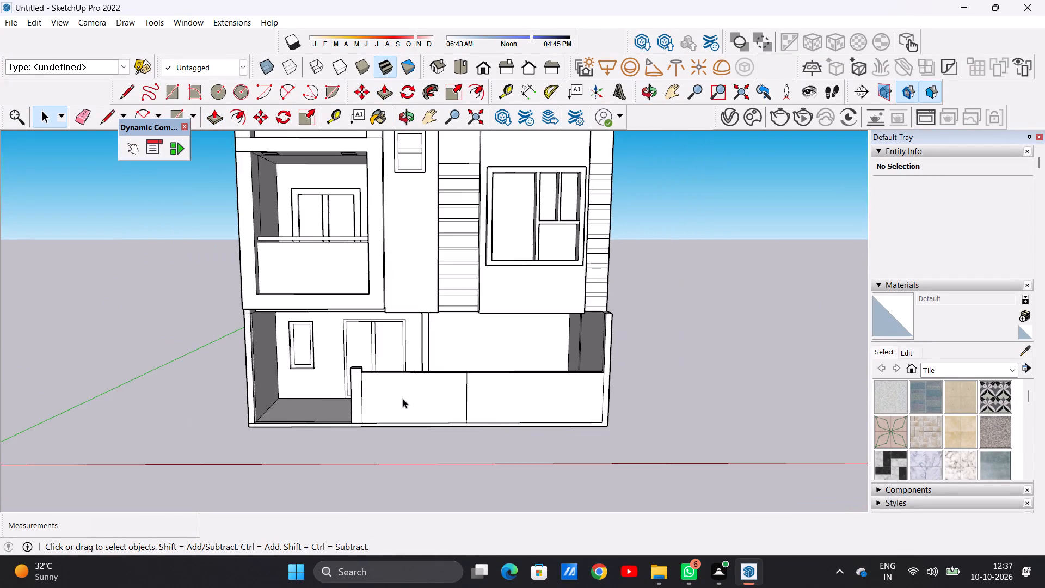
scroll(403, 399, "down", 1)
scroll(501, 398, "up", 5)
middle_click(508, 406)
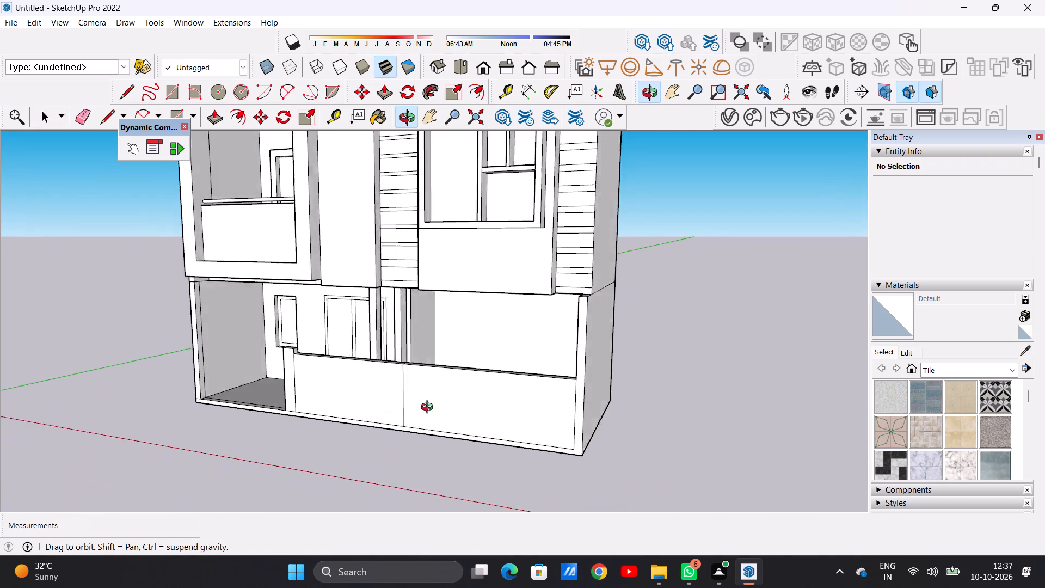
scroll(513, 400, "up", 3)
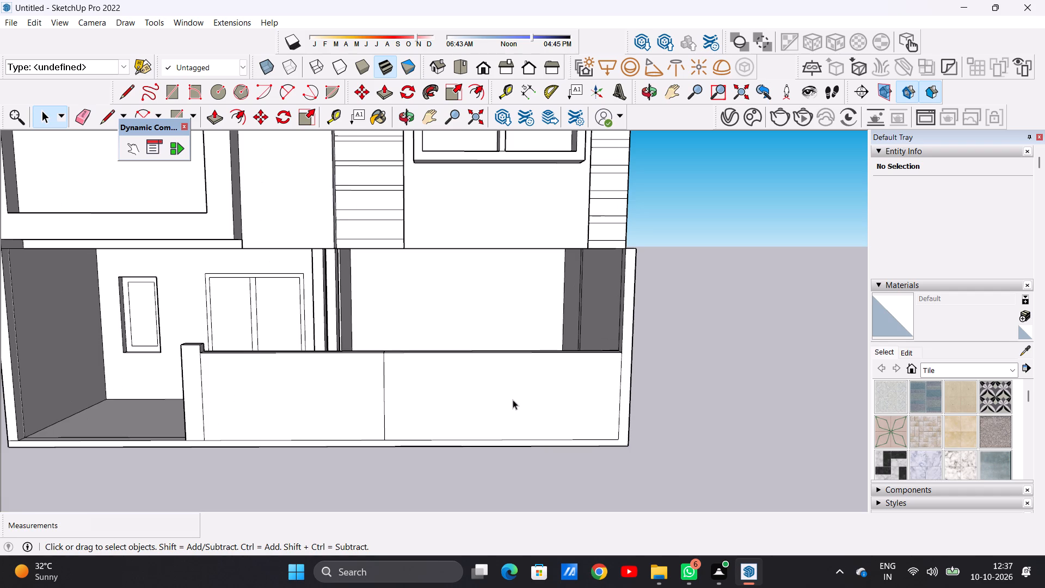
scroll(513, 400, "down", 3)
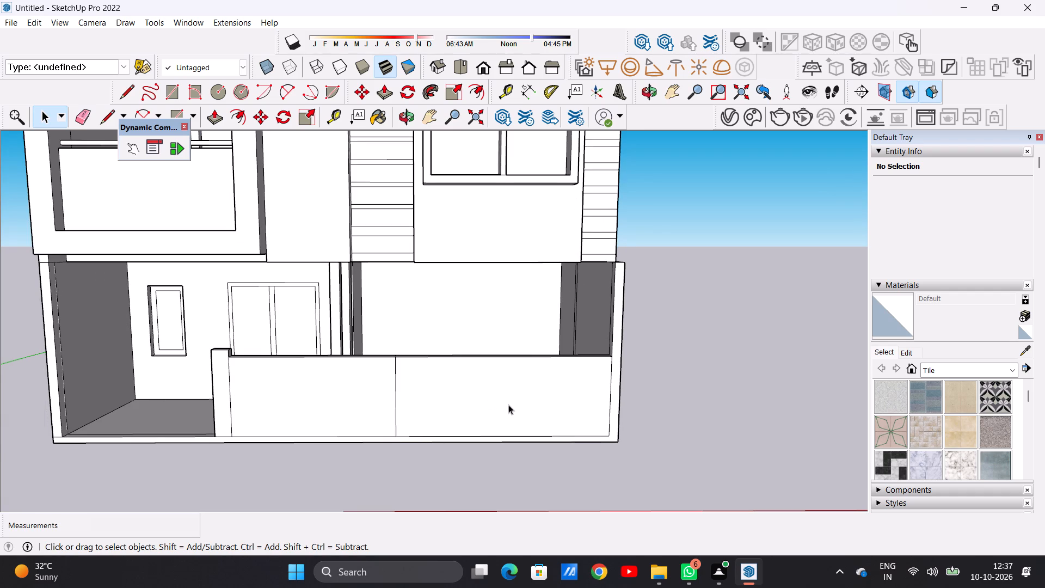
scroll(508, 405, "up", 5)
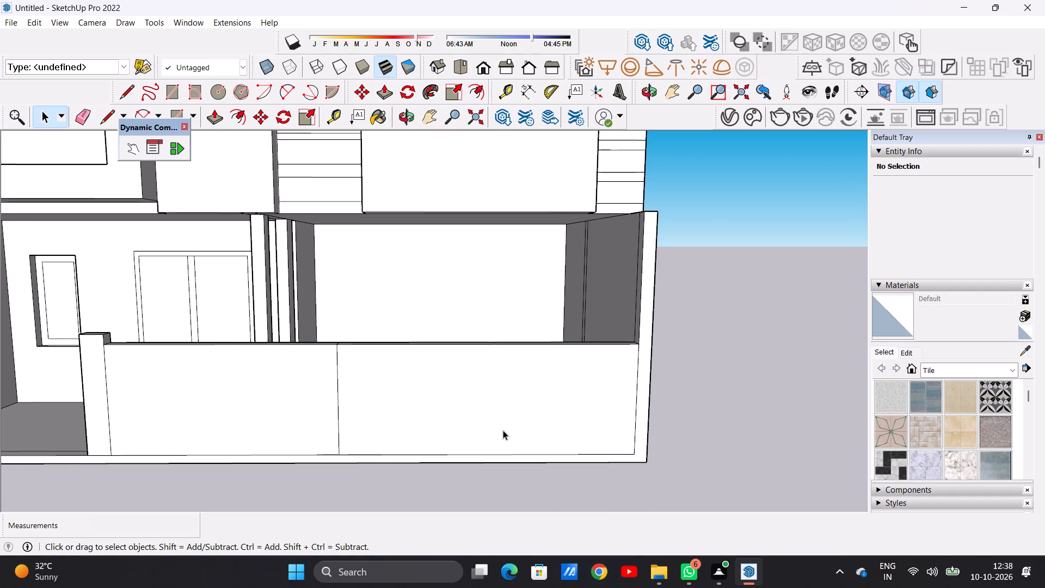
scroll(503, 430, "up", 3)
key("r")
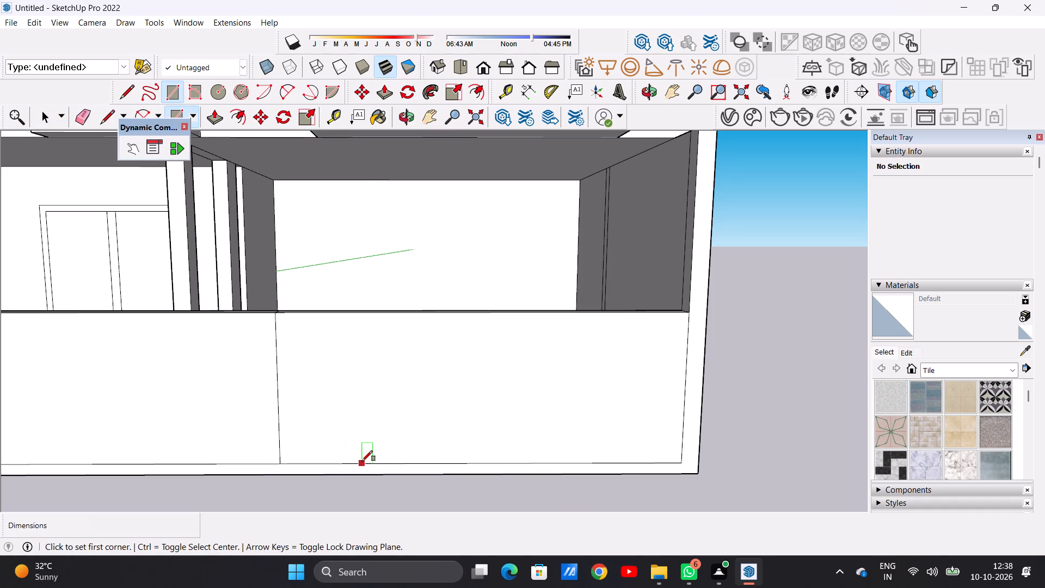
left_click(362, 461)
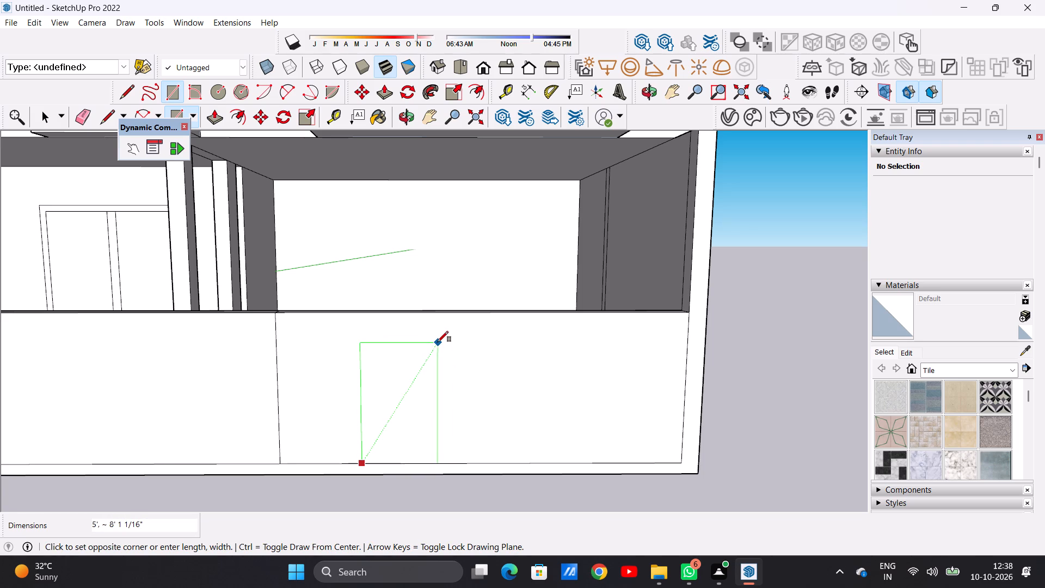
left_click(438, 341)
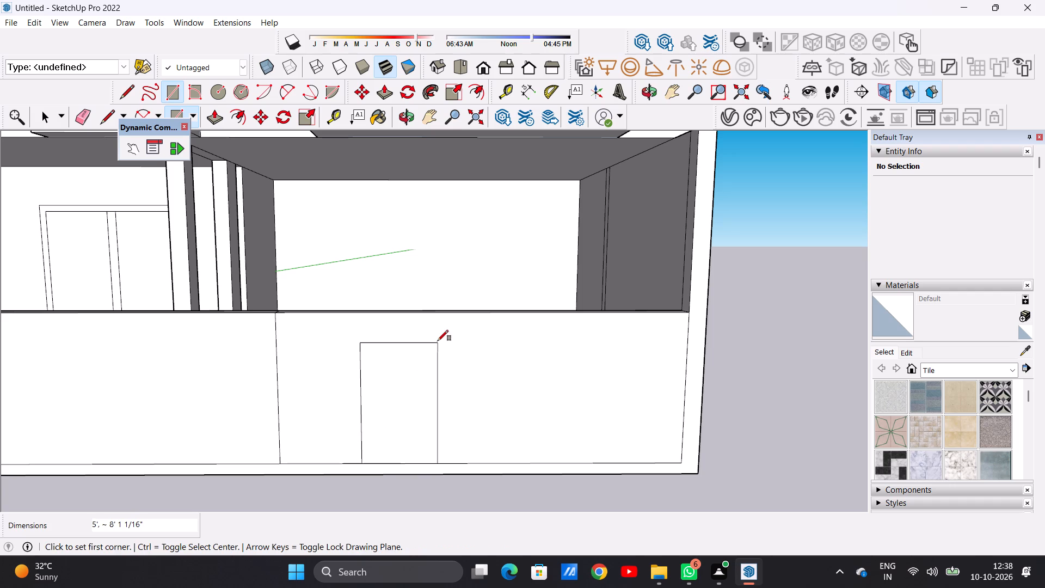
key("space")
Copy the rectangle and its face about 10' 7" along the low wall's bottom edge toward the outer side wall.
double_click(407, 411)
key("m")
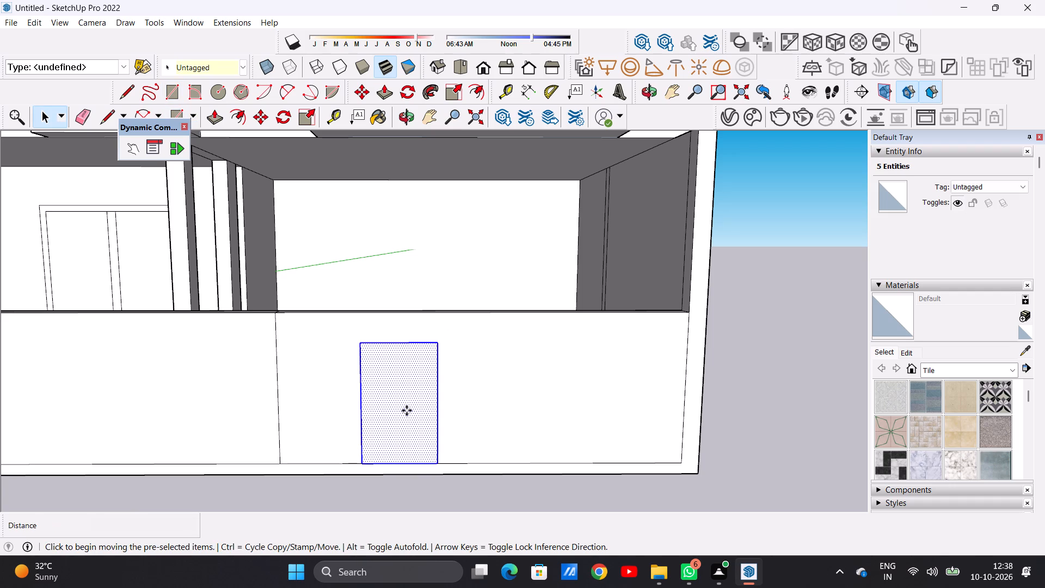
left_click(433, 464)
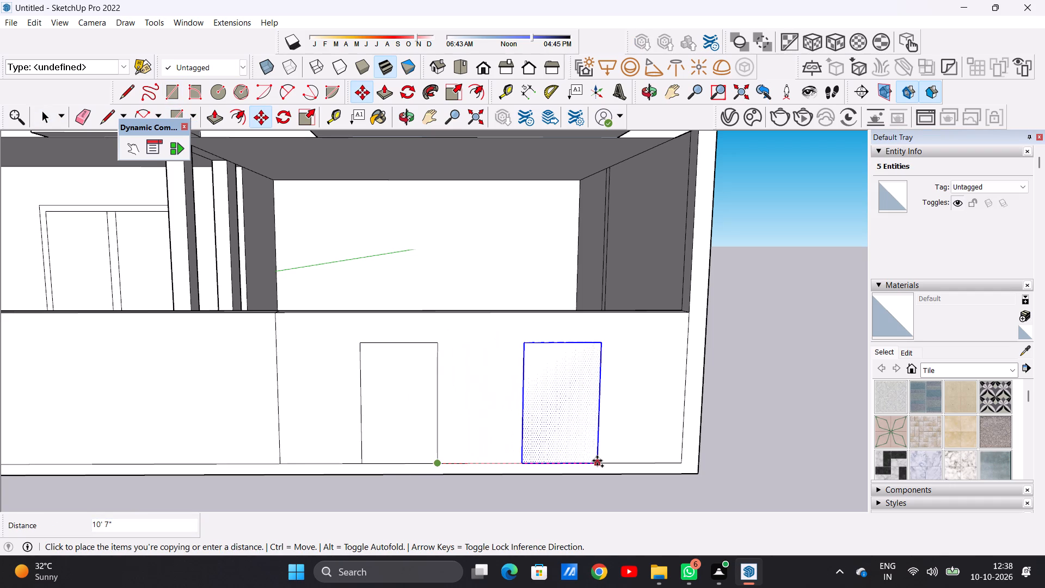
left_click(597, 461)
key("space")
left_click(779, 395)
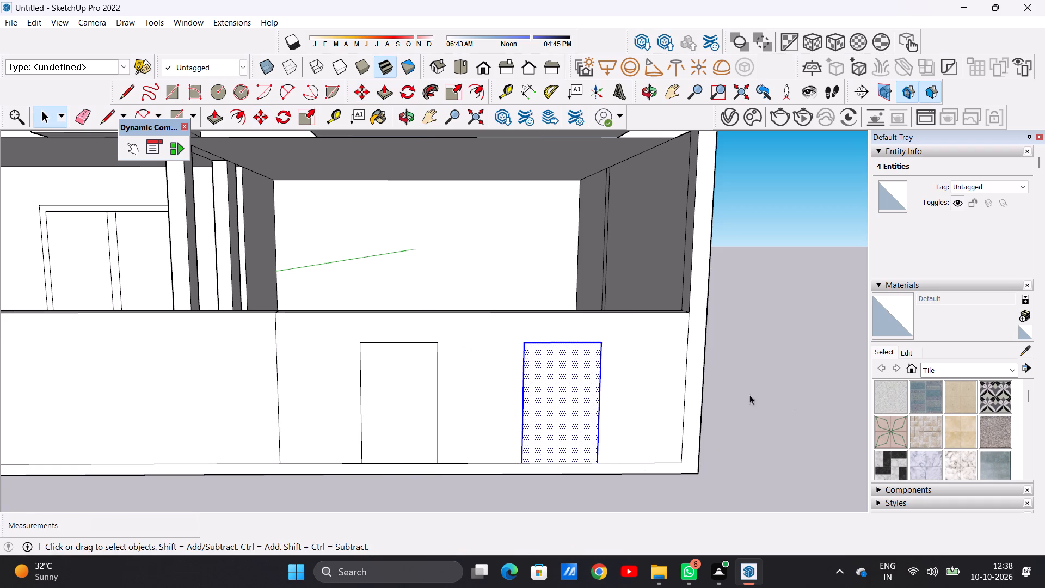
Push/Pull the copied rectangle nearest the outer side wall about 9 1/8" into the low wall.
scroll(370, 429, "down", 5)
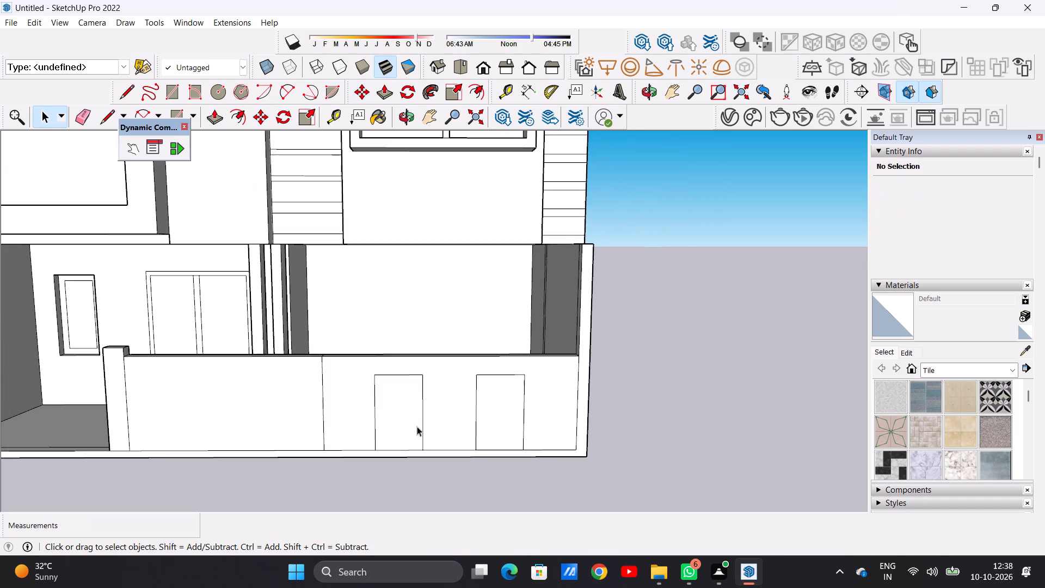
middle_click_drag(466, 420, 329, 432)
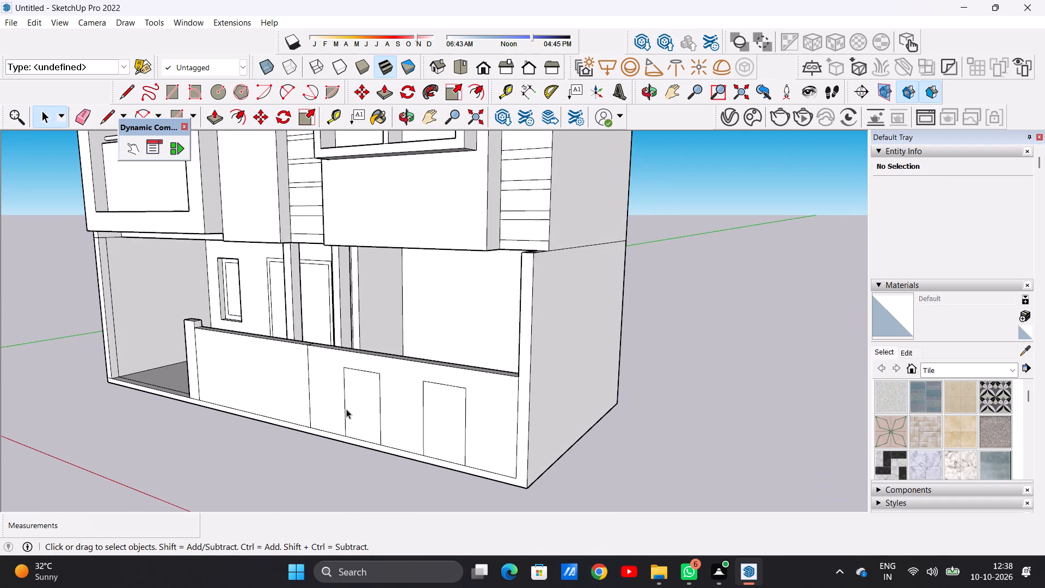
scroll(442, 421, "up", 5)
key("p")
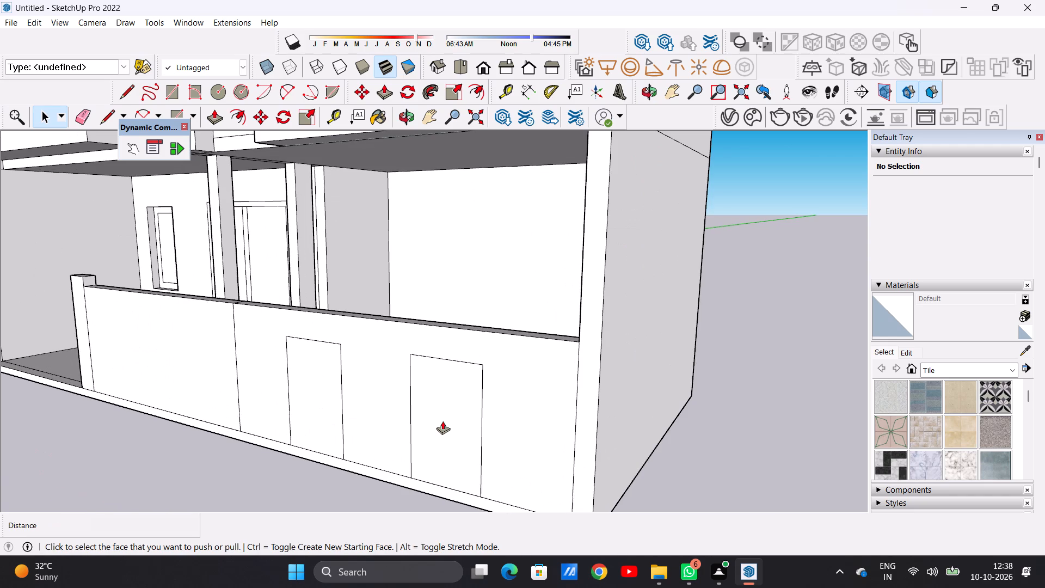
scroll(442, 421, "up", 5)
left_click(432, 413)
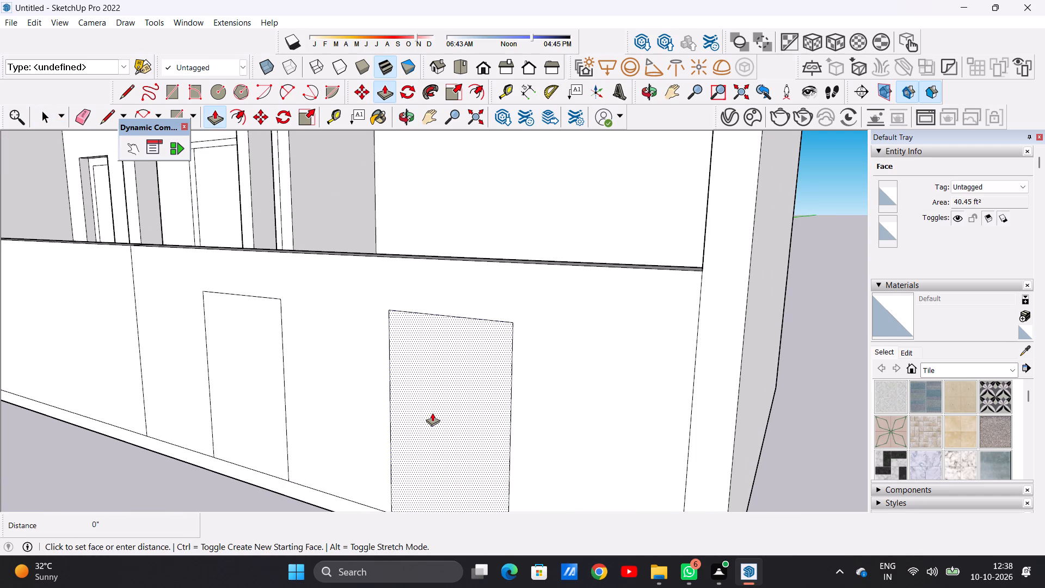
left_click(442, 406)
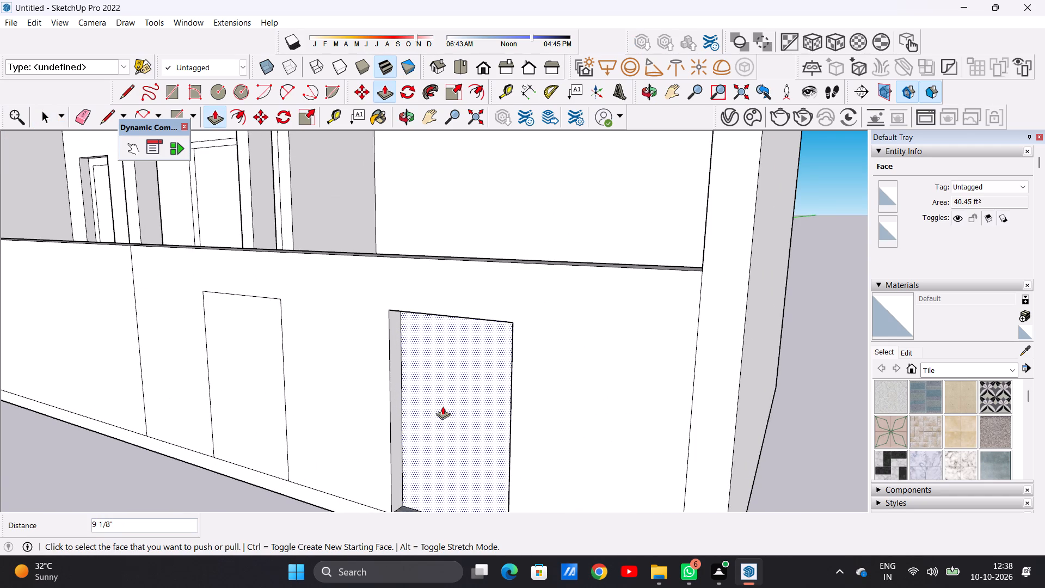
Push/Pull the original rectangle on the low wall inward about 6 11/16" to recess it.
scroll(429, 440, "down", 6)
scroll(320, 392, "up", 10)
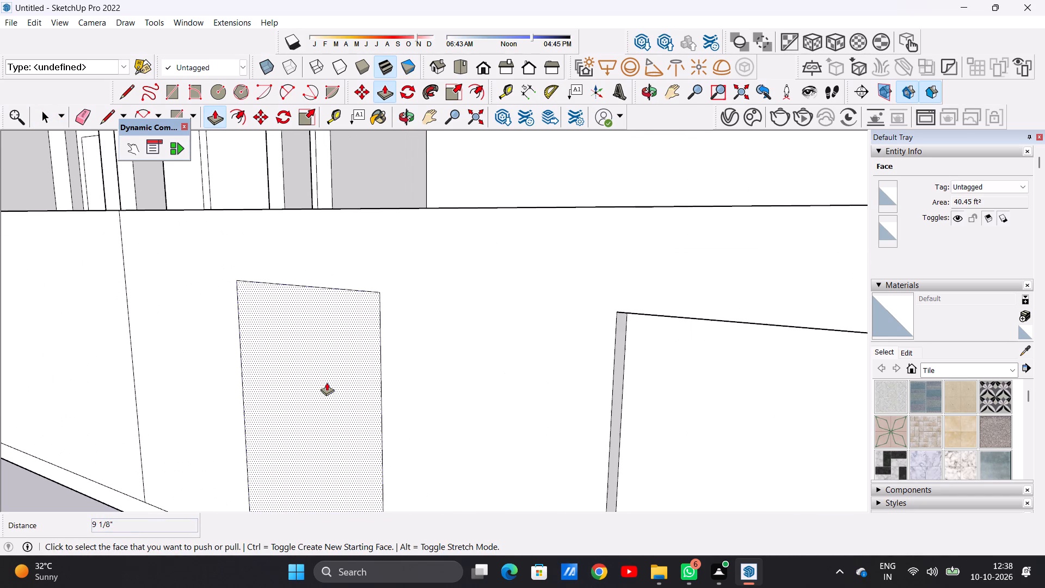
left_click(327, 382)
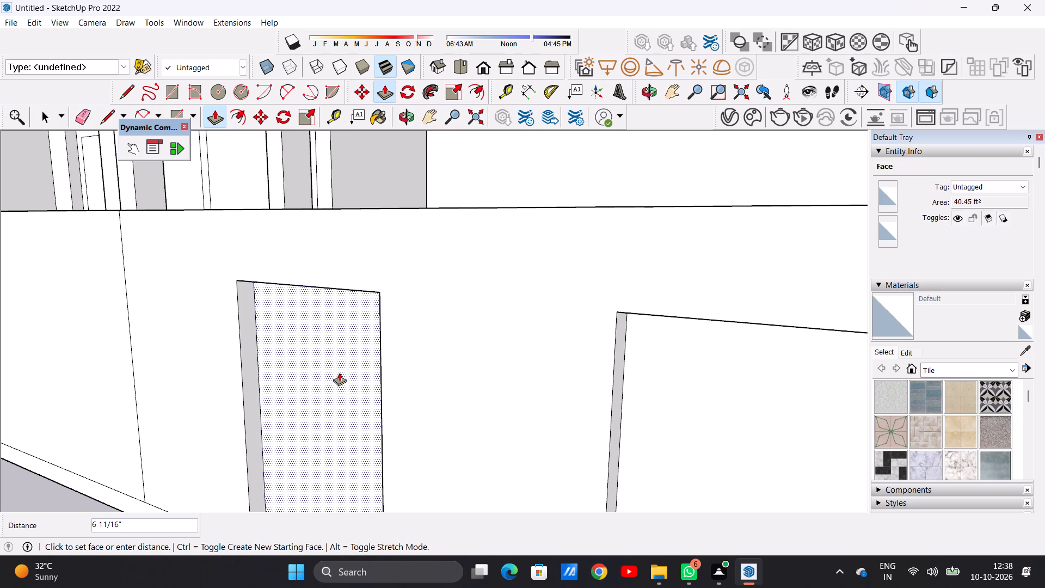
left_click(339, 372)
key("space")
Examine the ground-floor front wall, its recesses and the open bay behind it from several angles and distances.
scroll(340, 458, "down", 20)
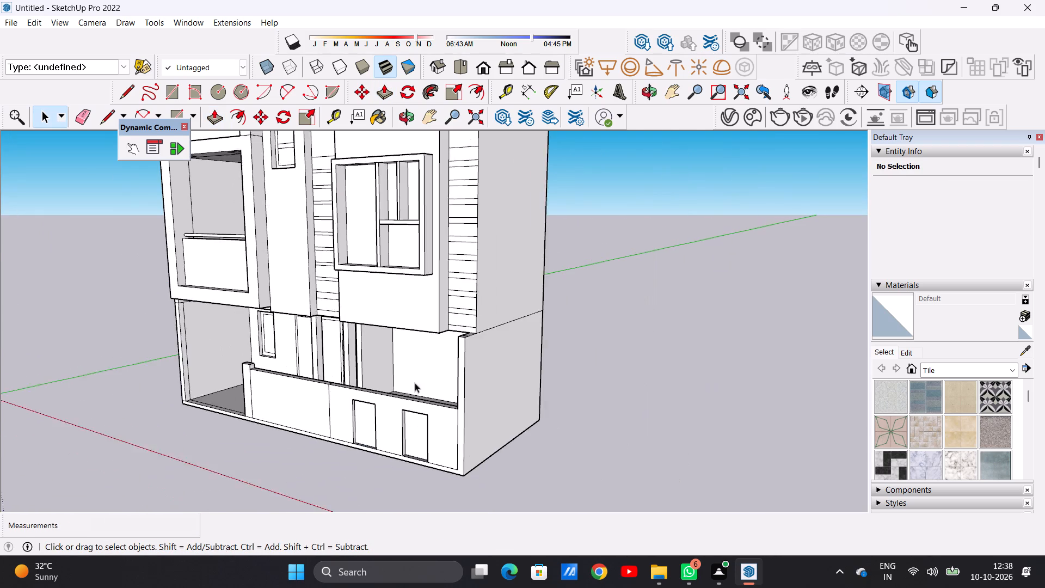
scroll(415, 383, "down", 2)
middle_click_drag(368, 405, 526, 426)
scroll(526, 425, "up", 1)
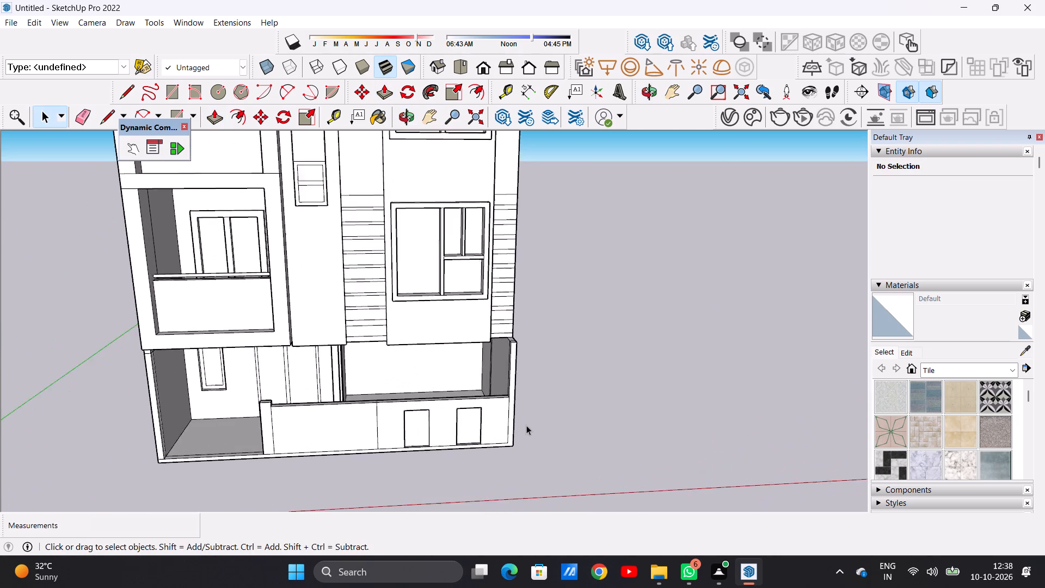
scroll(526, 425, "down", 6)
scroll(335, 445, "up", 6)
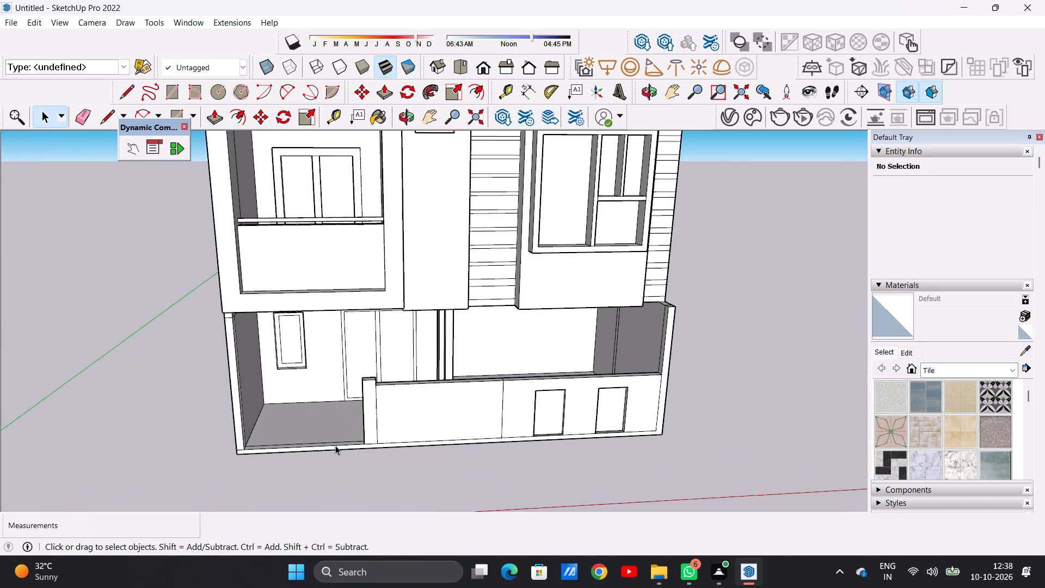
scroll(334, 446, "down", 13)
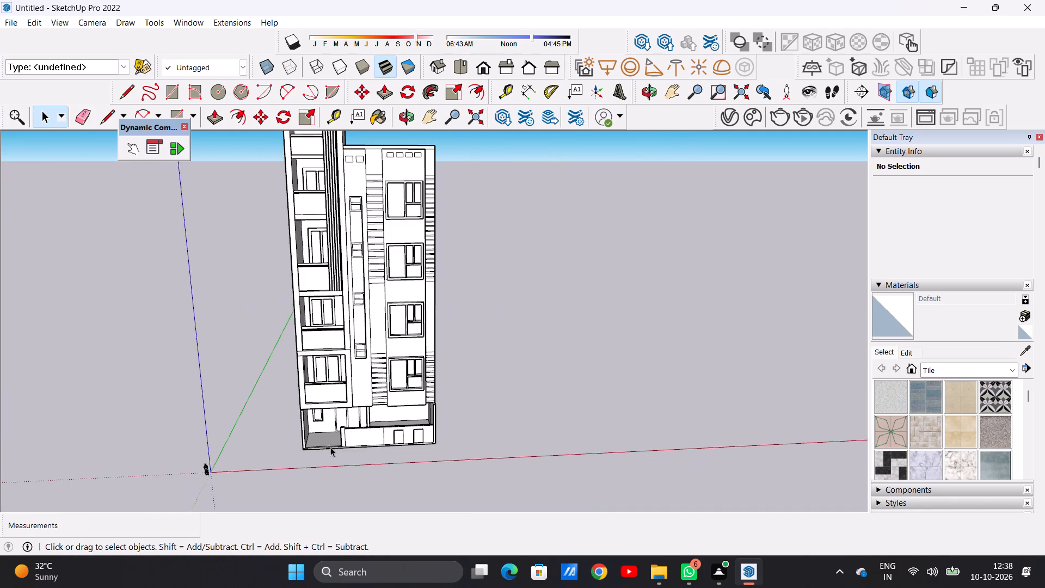
scroll(392, 410, "up", 14)
middle_click_drag(268, 426, 159, 420)
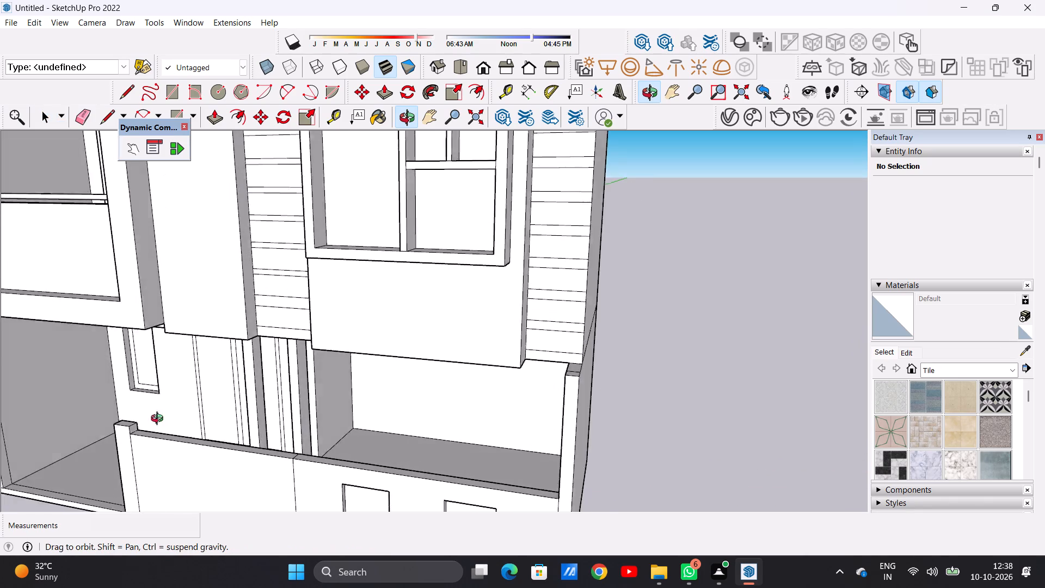
middle_click_drag(159, 420, 343, 424)
scroll(343, 424, "down", 14)
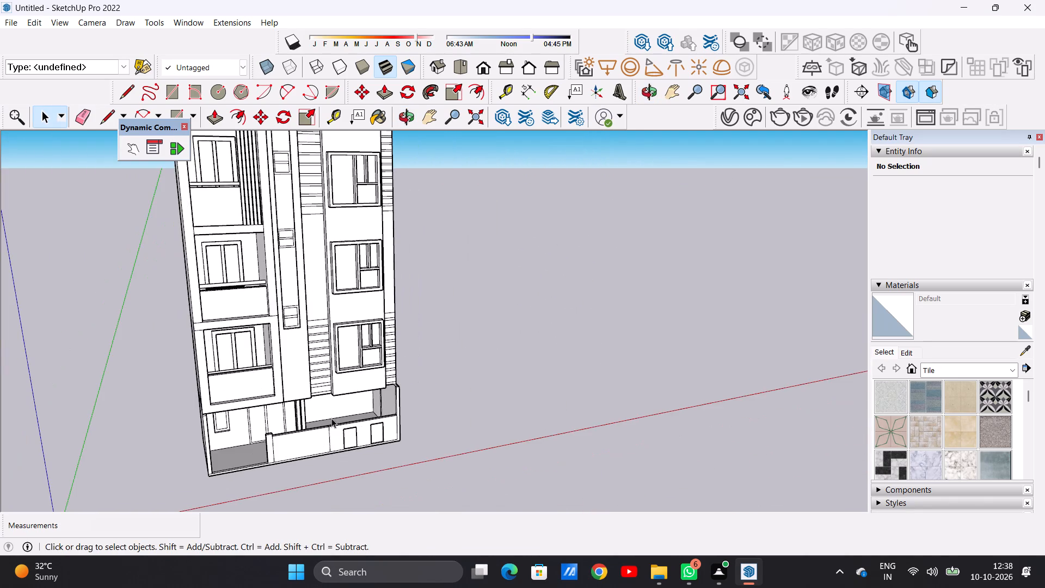
middle_click_drag(299, 444, 230, 455)
scroll(426, 372, "up", 14)
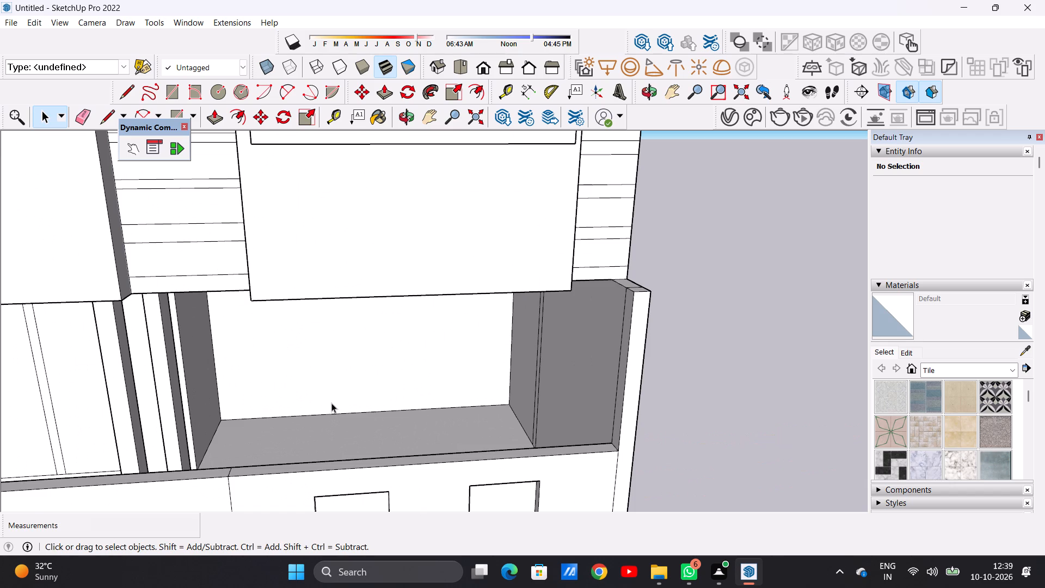
scroll(331, 403, "down", 10)
middle_click_drag(334, 403, 323, 462)
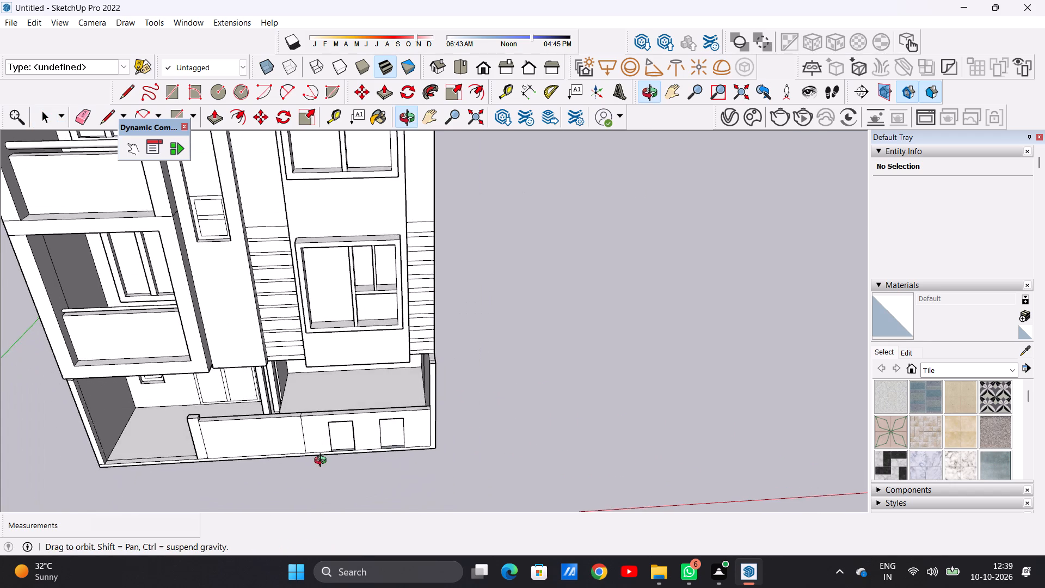
middle_click_drag(323, 462, 323, 462)
scroll(323, 403, "up", 14)
middle_click_drag(323, 403, 257, 358)
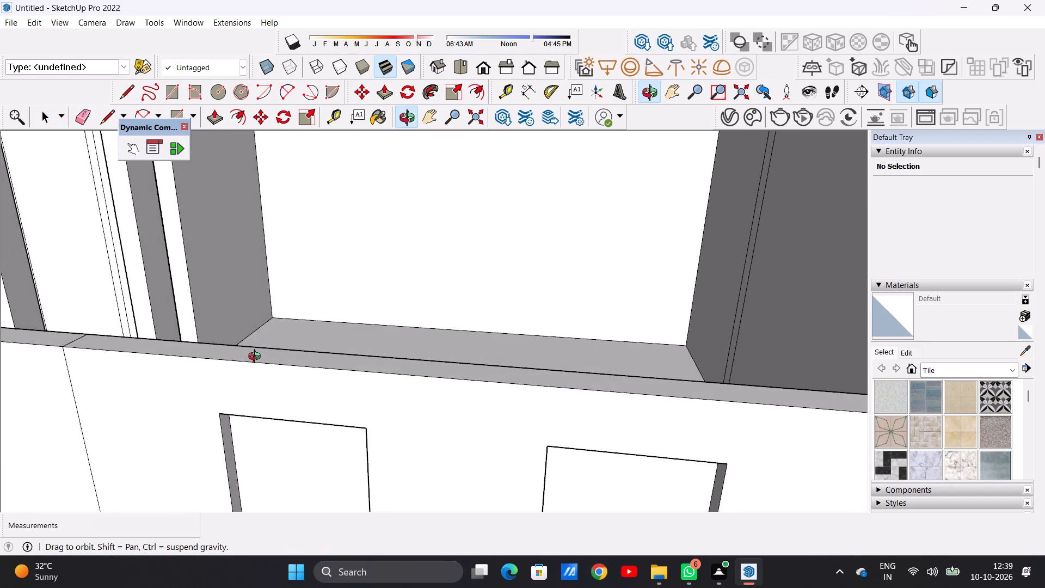
middle_click_drag(257, 358, 272, 404)
scroll(287, 448, "down", 12)
middle_click_drag(318, 406, 310, 391)
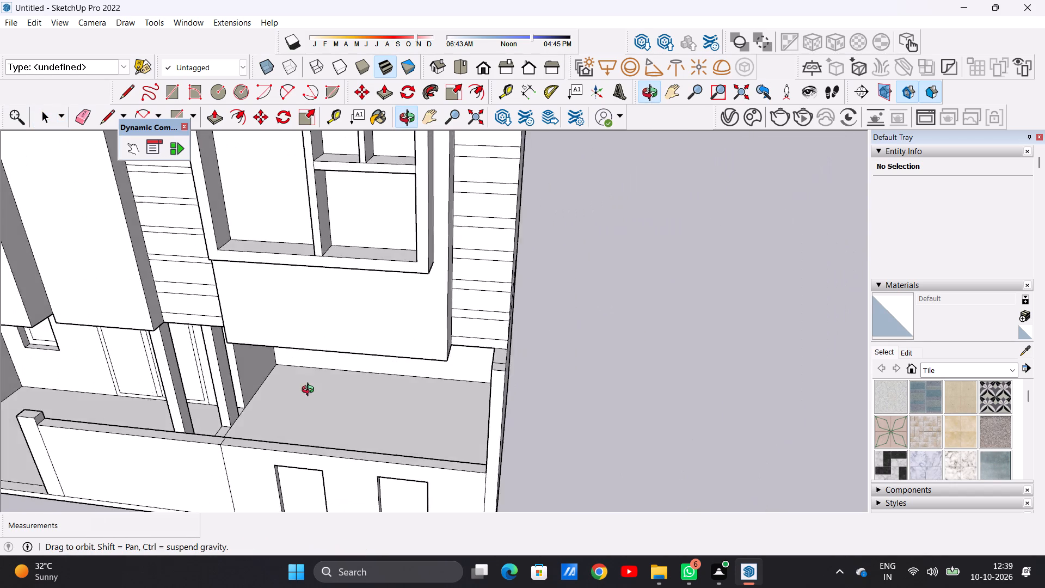
middle_click_drag(310, 391, 261, 347)
scroll(347, 387, "up", 6)
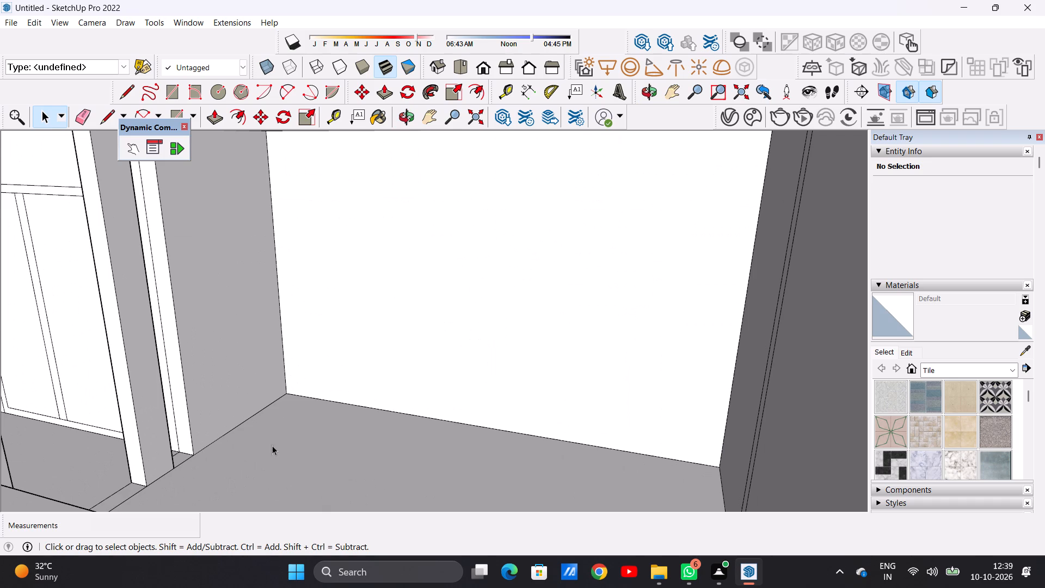
scroll(204, 439, "down", 9)
middle_click_drag(276, 433, 252, 444)
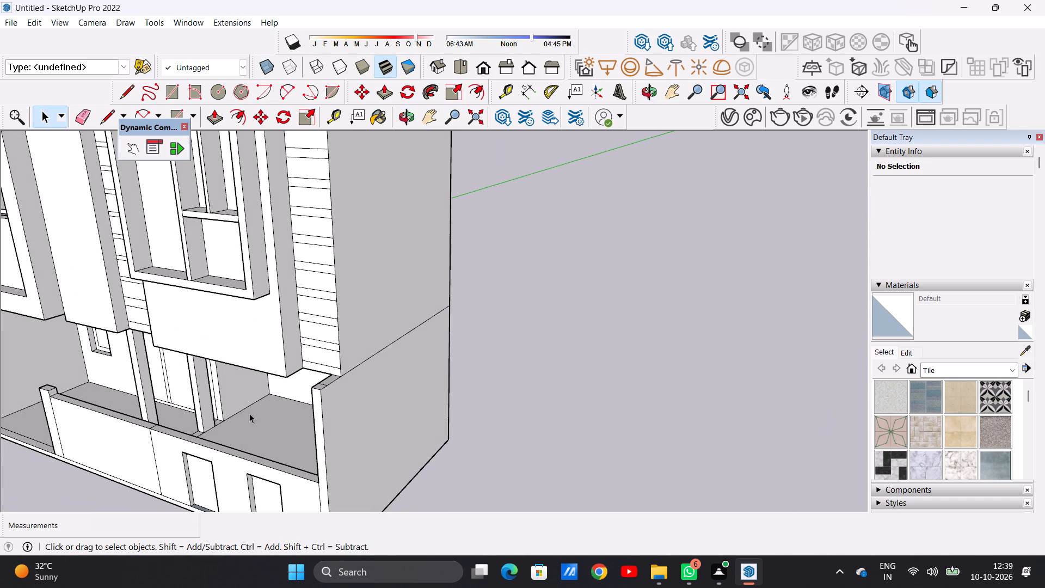
middle_click_drag(271, 407, 275, 373)
scroll(267, 389, "up", 2)
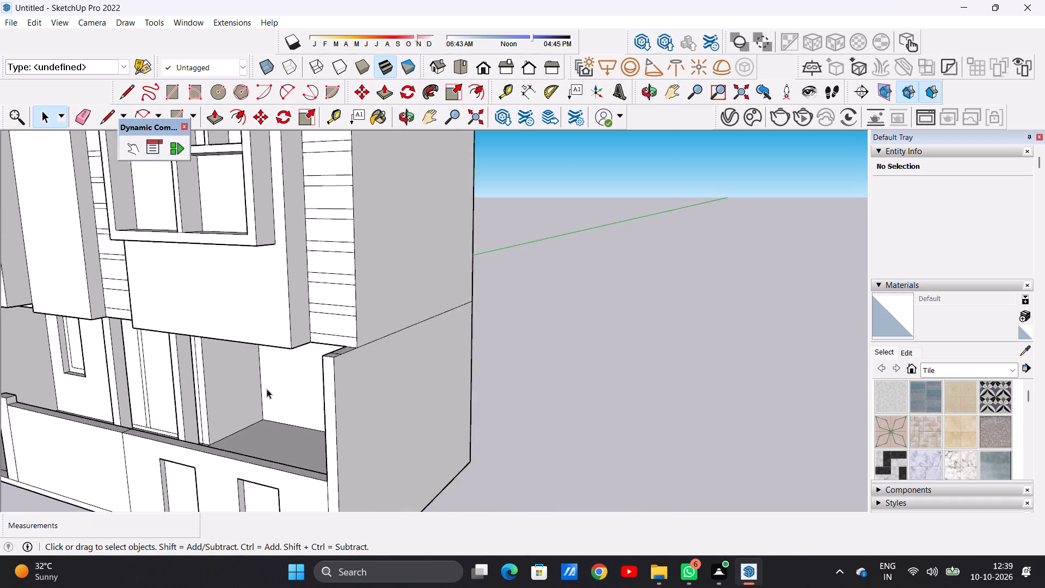
scroll(267, 389, "up", 5)
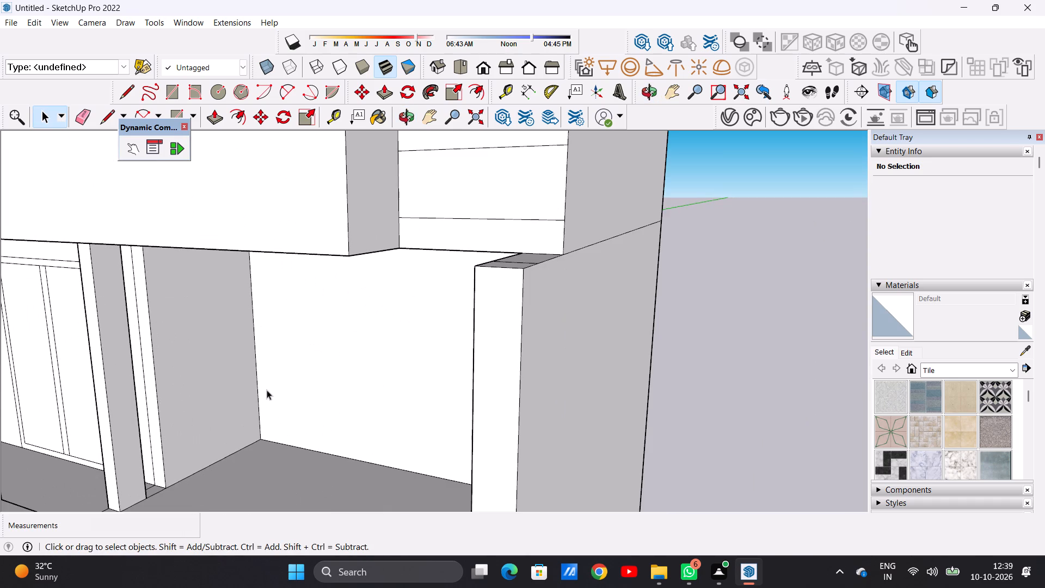
scroll(267, 390, "down", 5)
middle_click_drag(251, 402, 390, 383)
scroll(311, 436, "down", 7)
middle_click_drag(313, 433, 306, 472)
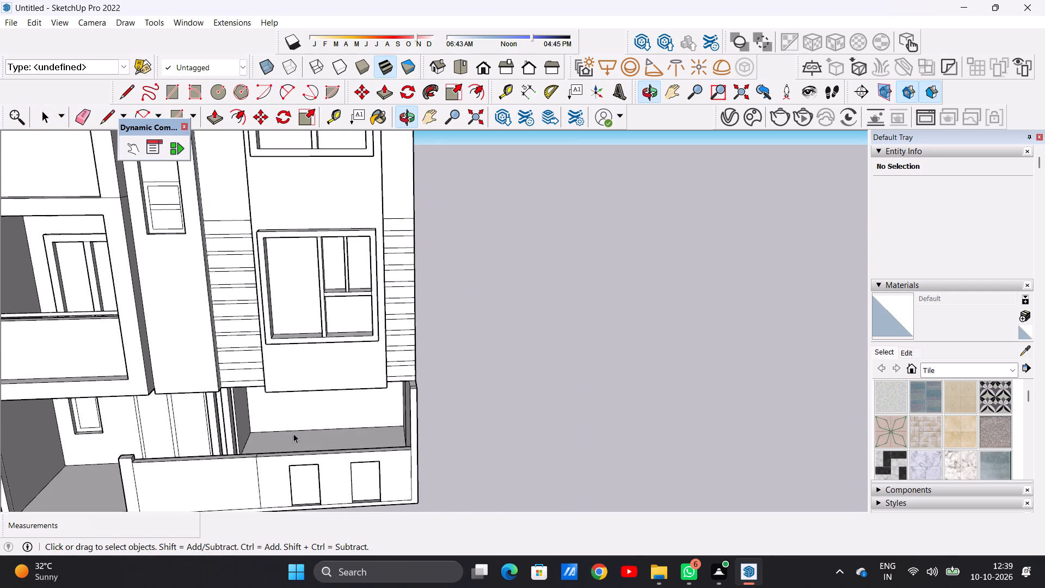
Examine the open ground-floor bay behind the low front wall from closer and farther viewpoints.
scroll(310, 418, "up", 6)
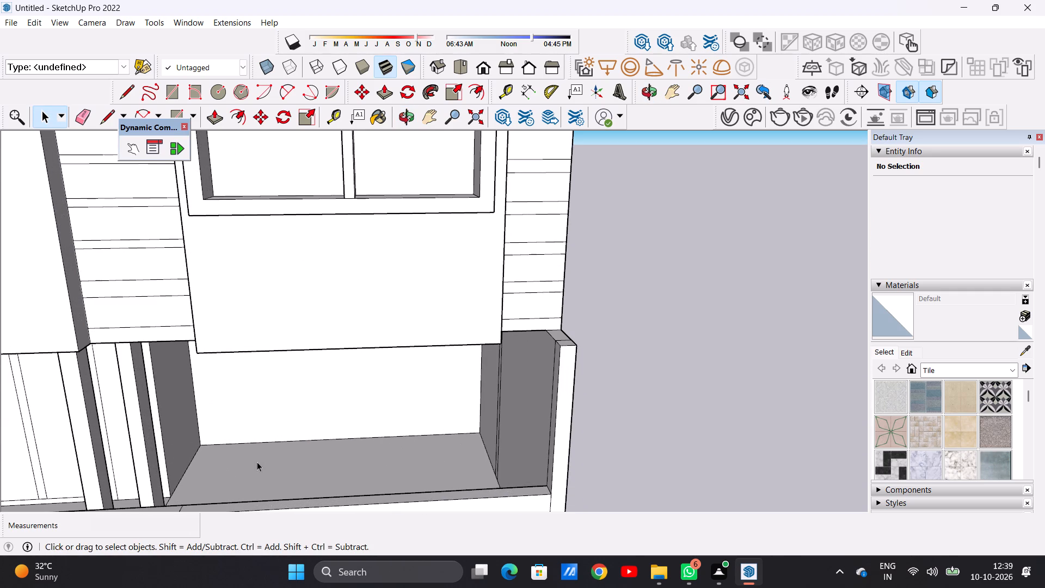
middle_click_drag(328, 460, 314, 501)
scroll(334, 442, "up", 2)
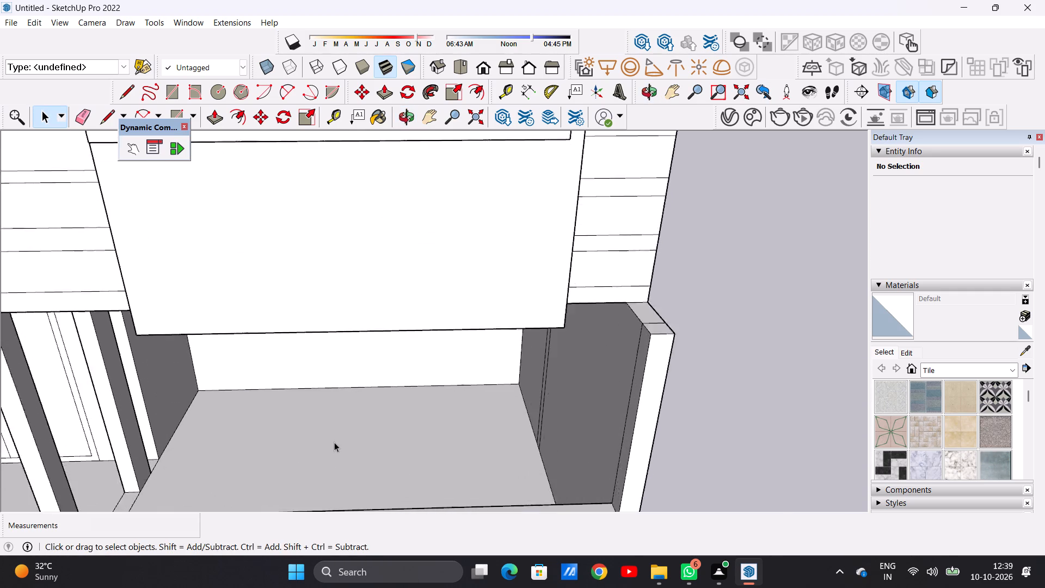
scroll(334, 442, "up", 2)
scroll(334, 442, "down", 4)
scroll(335, 439, "up", 1)
scroll(335, 438, "down", 14)
scroll(345, 479, "up", 5)
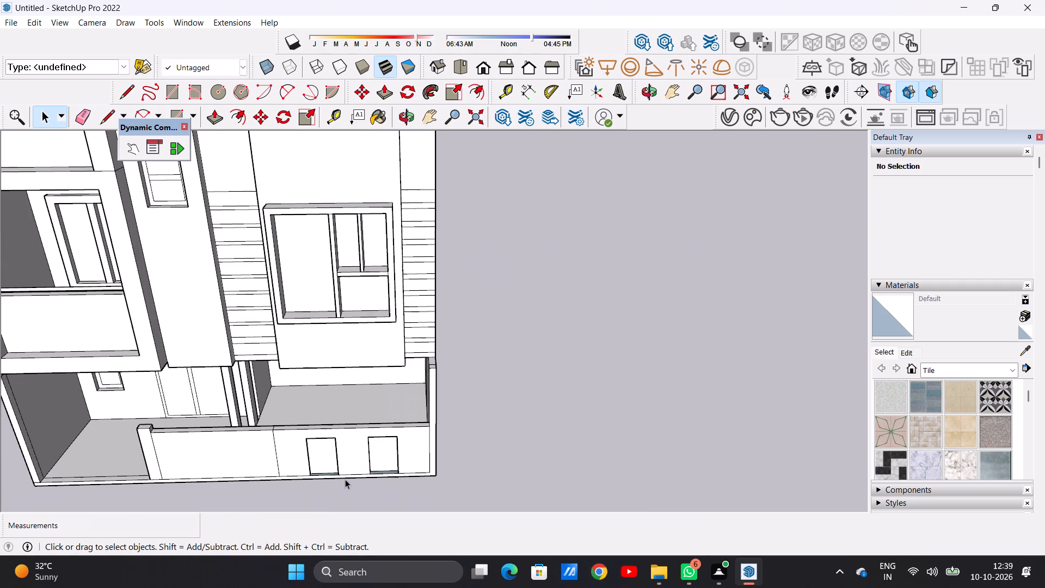
Undo the two recesses, their rectangles and the low front wall so only the short post stands at the front edge.
key("ctrl+z")
key("ctrl+z")
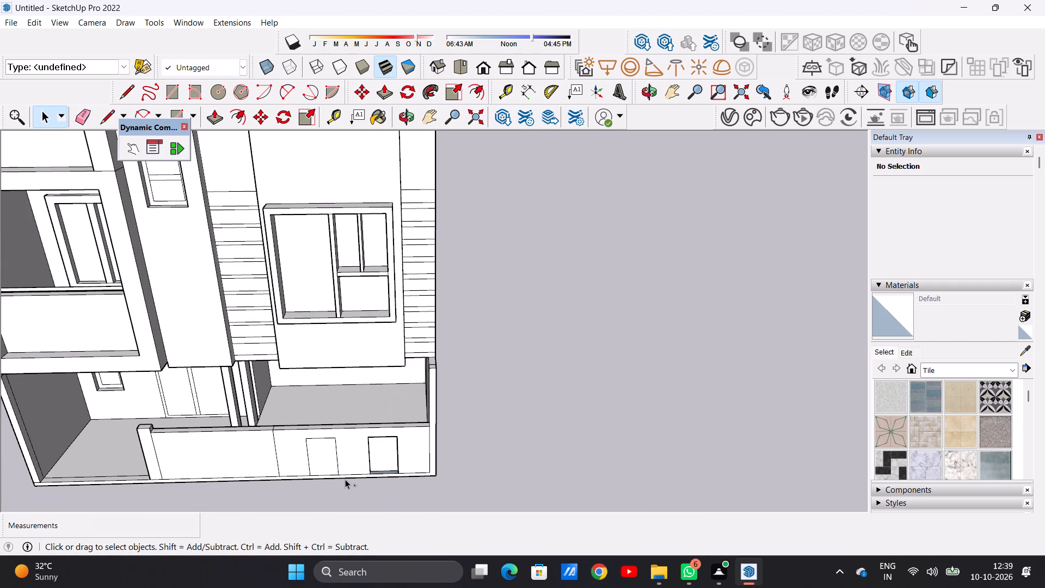
key("ctrl+z")
key("ctrl+z")
key("ctrl+z")
key("ctrl+z")
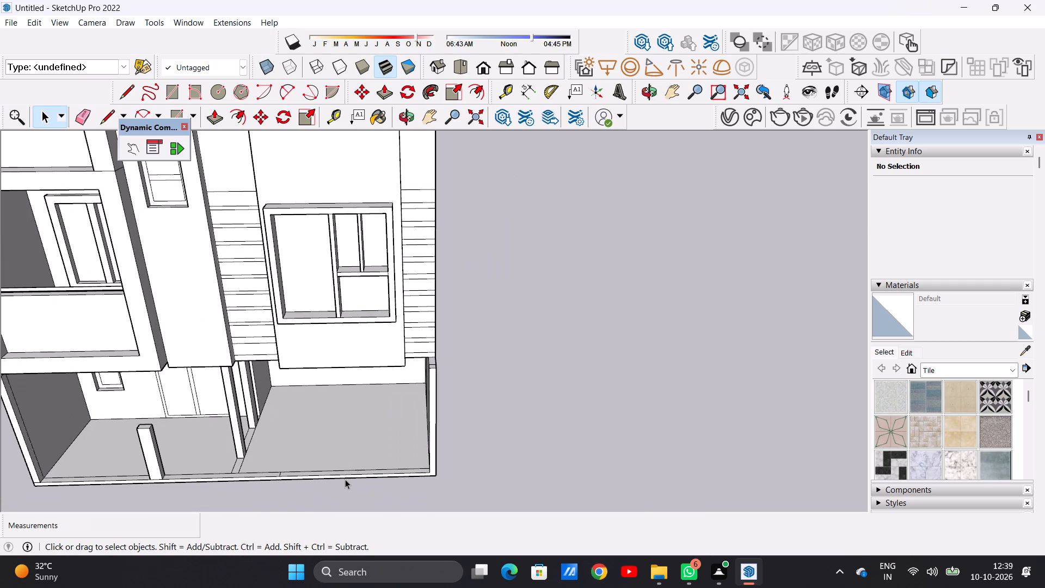
Examine the opened ground-floor bay, its floor, back wall and side wall, and the overall front elevation.
scroll(361, 418, "up", 8)
middle_click_drag(371, 391, 369, 424)
scroll(373, 403, "down", 5)
middle_click_drag(356, 427, 342, 306)
scroll(334, 412, "up", 6)
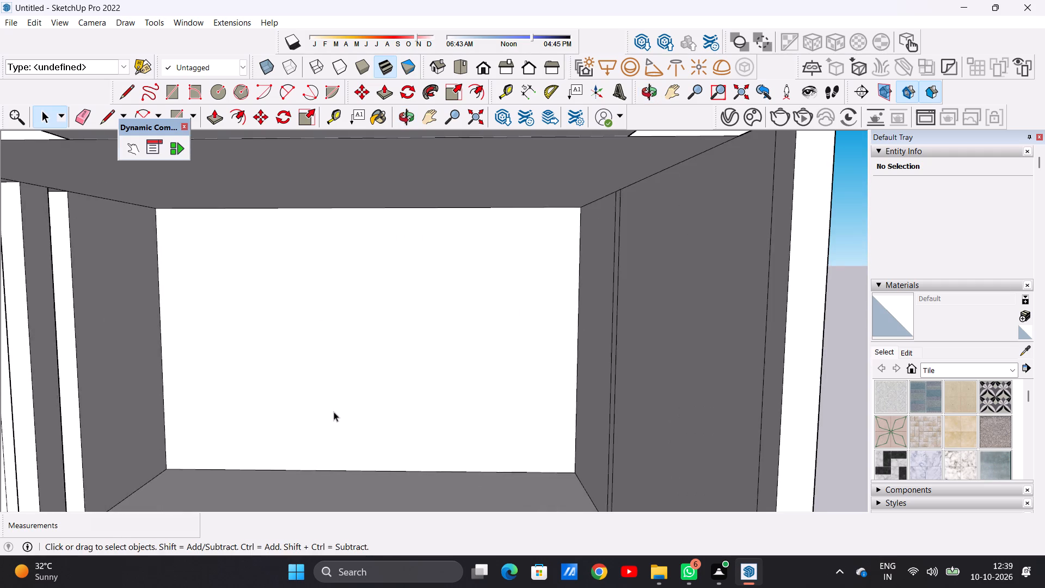
middle_click_drag(327, 421, 333, 460)
scroll(346, 420, "down", 6)
scroll(357, 445, "up", 1)
middle_click_drag(352, 454, 338, 473)
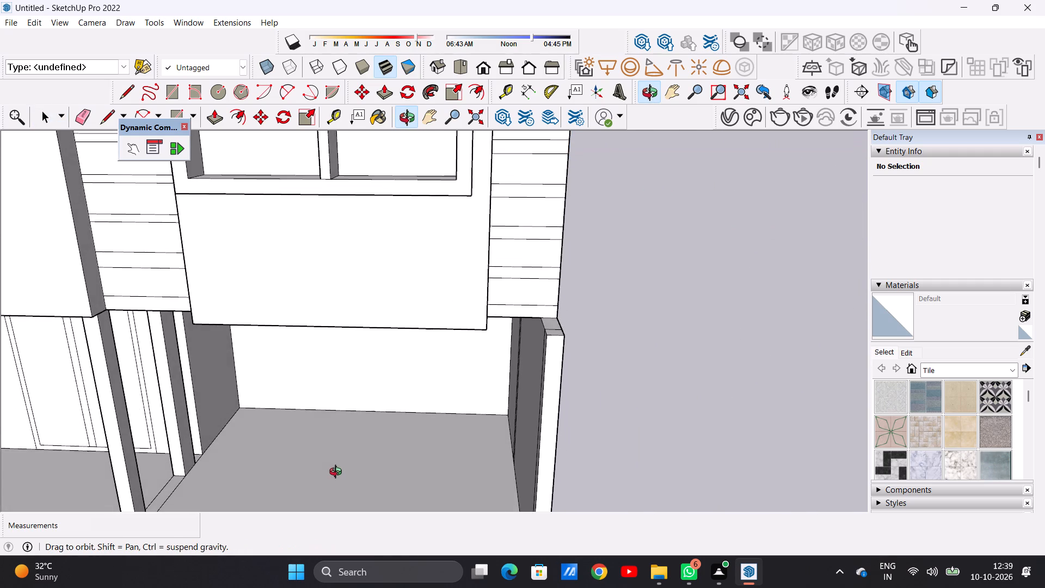
middle_click_drag(338, 473, 353, 489)
scroll(376, 419, "down", 4)
scroll(379, 451, "up", 2)
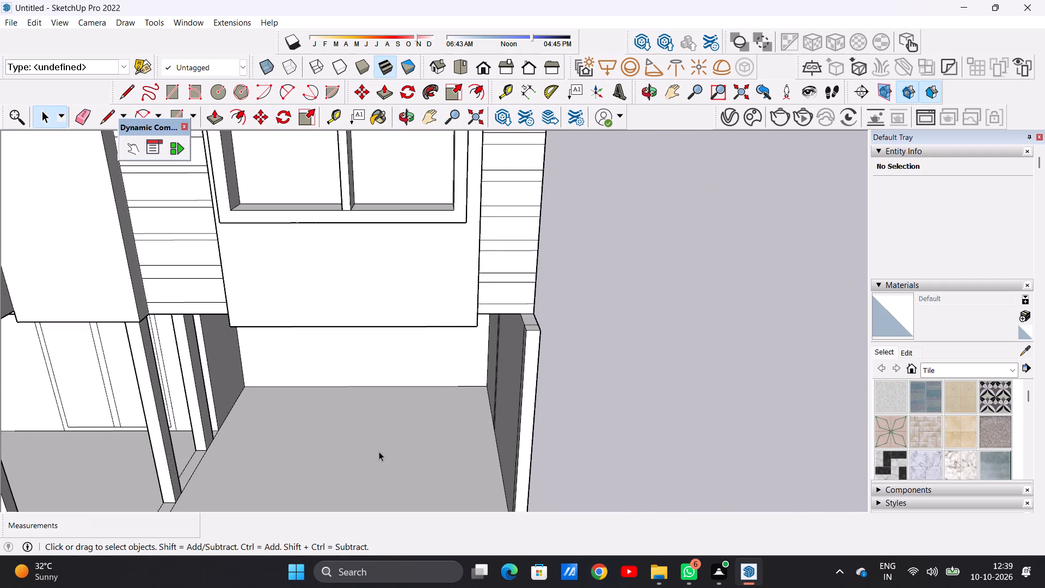
scroll(379, 451, "up", 4)
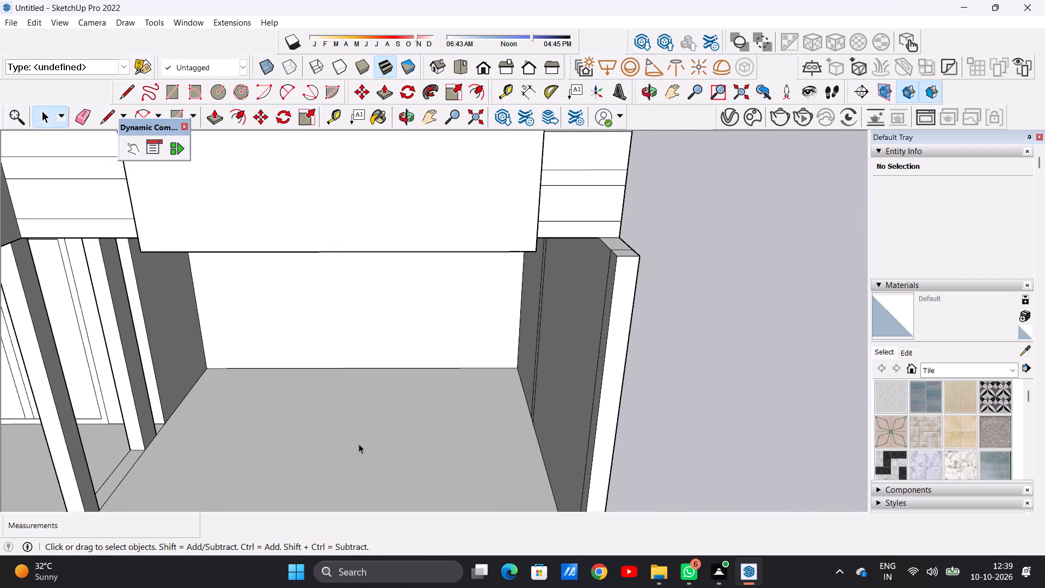
scroll(351, 447, "down", 12)
scroll(355, 423, "up", 2)
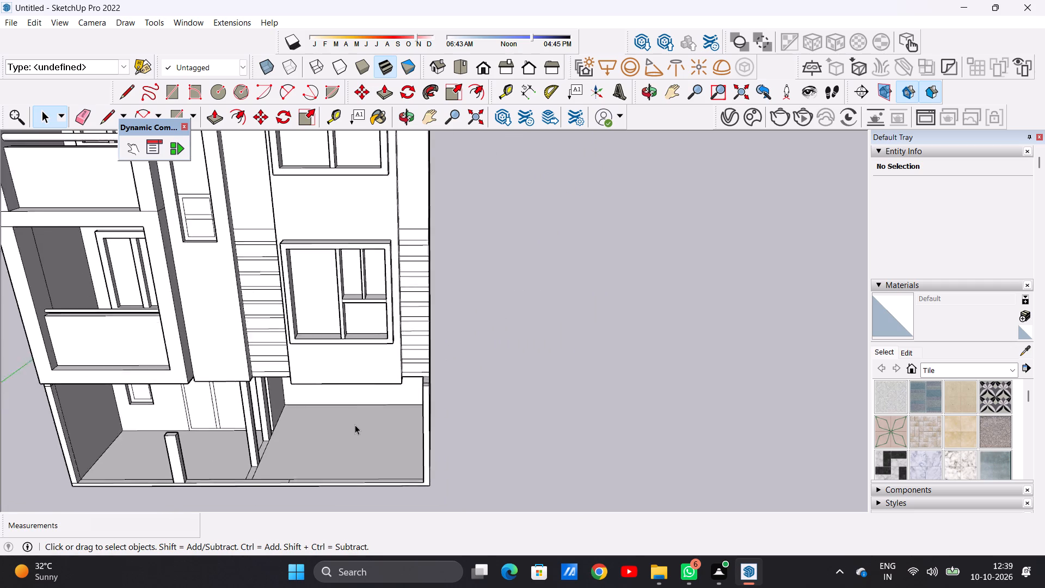
scroll(355, 425, "up", 4)
scroll(354, 429, "down", 11)
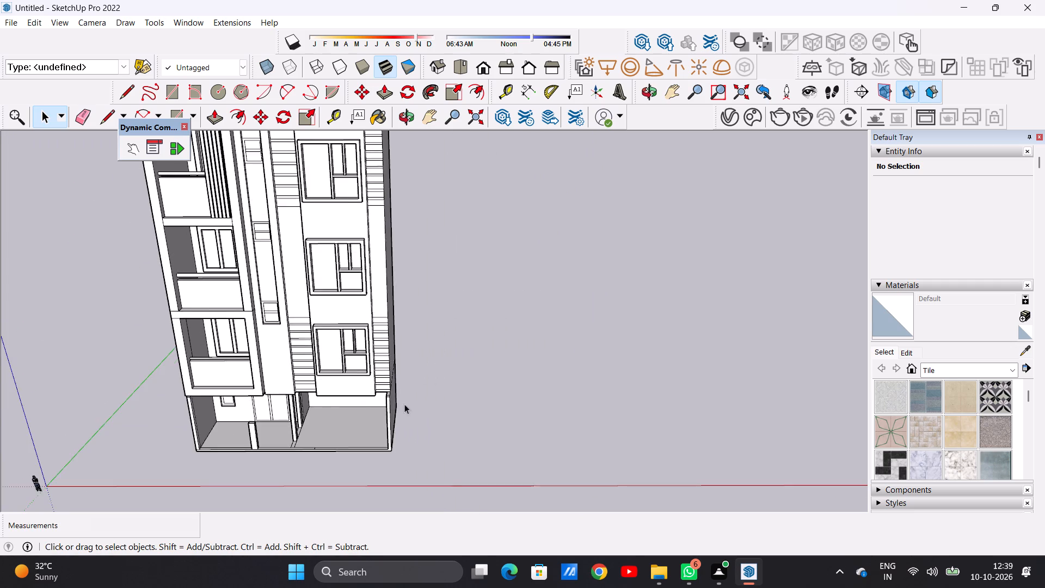
scroll(564, 366, "up", 4)
scroll(461, 406, "down", 10)
scroll(496, 411, "up", 5)
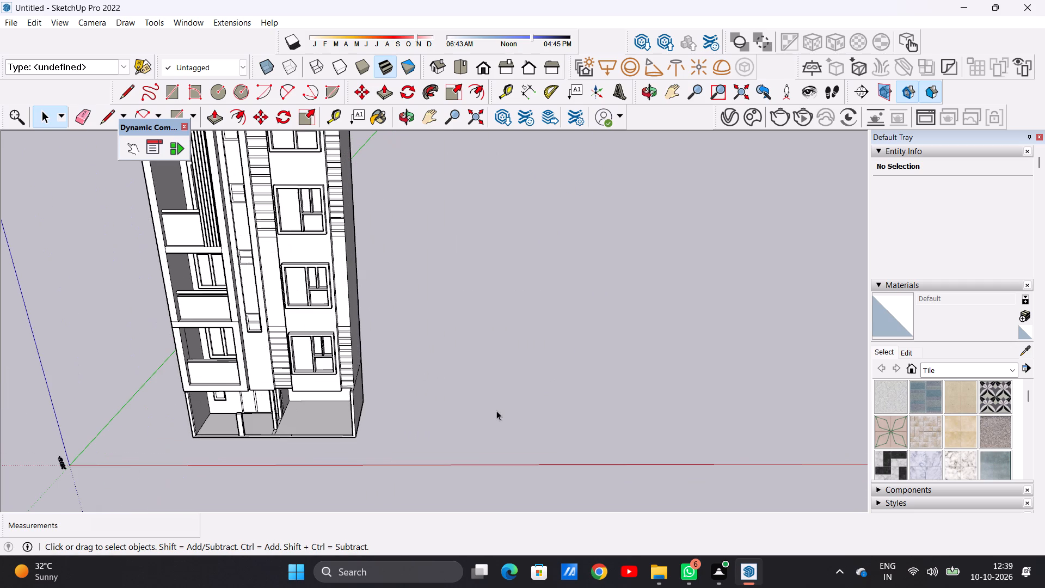
Draw a narrow rectangle of about 208 ft² on the ground beyond the building's outer side wall.
key("r")
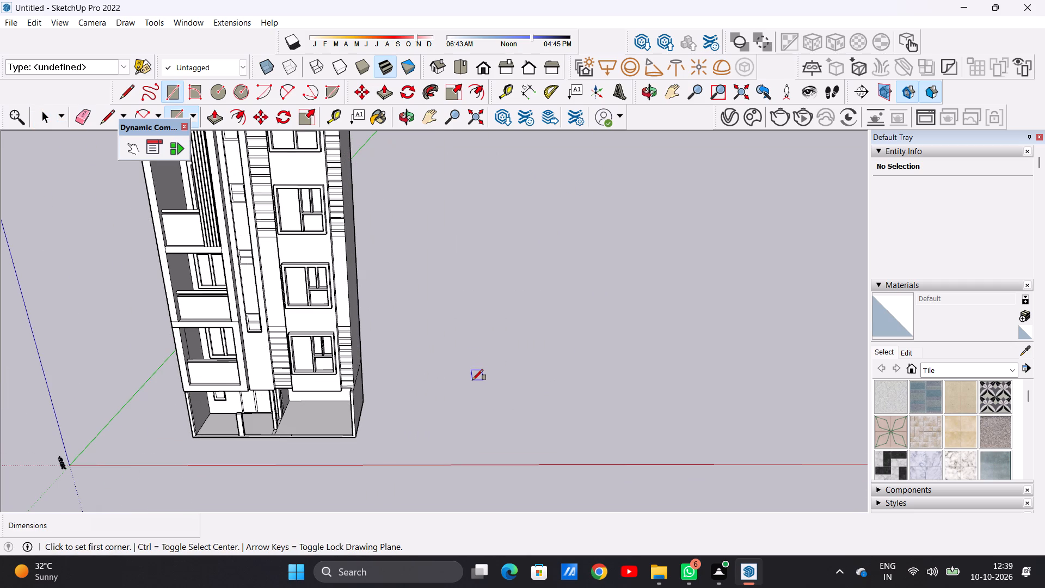
left_click(472, 380)
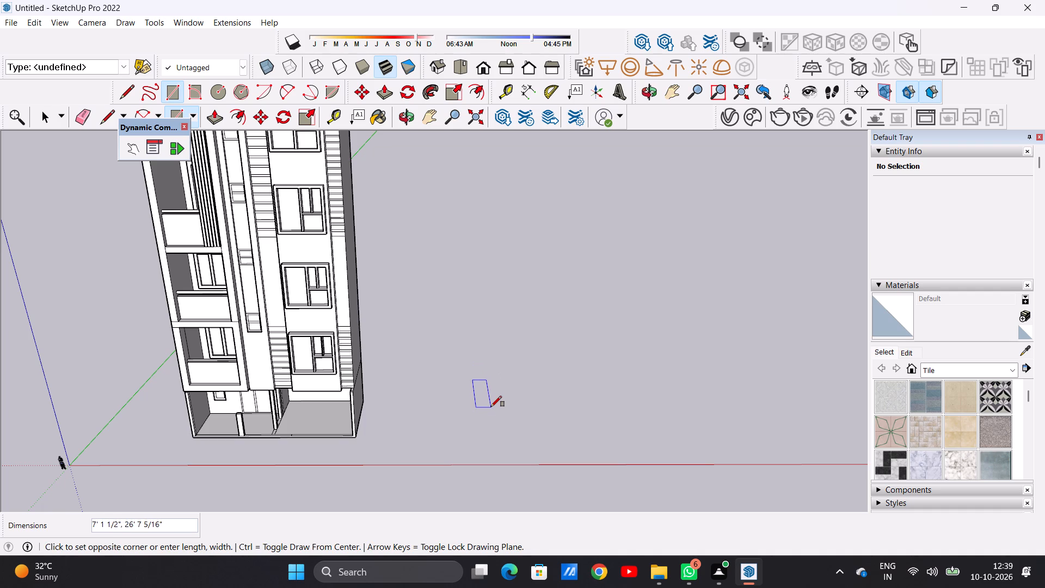
left_click(491, 409)
key("space")
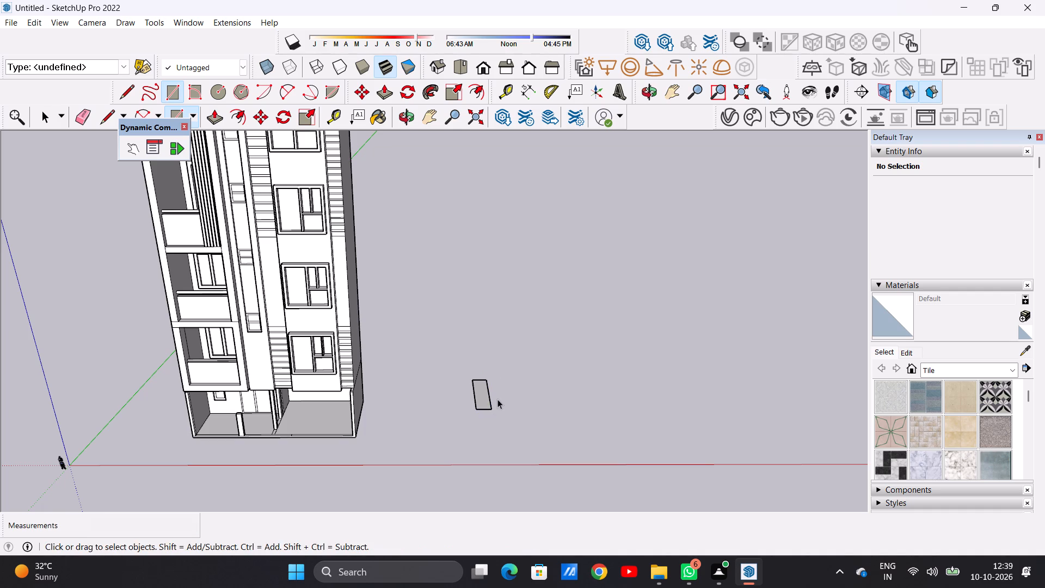
Push/Pull the ground rectangle up about 3' 7 11/16" to form a low box.
middle_click(488, 402)
scroll(499, 412, "up", 10)
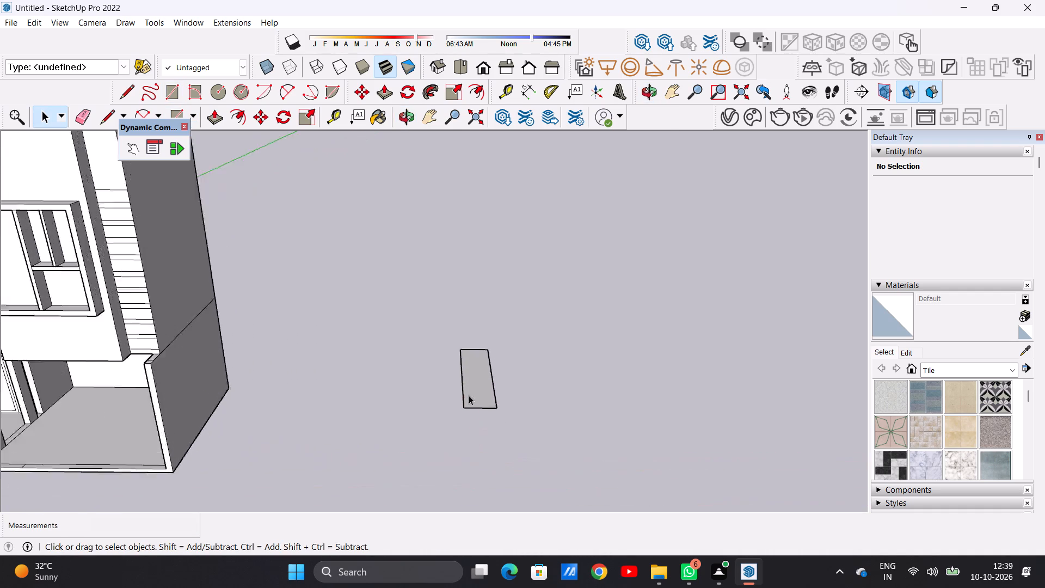
scroll(469, 395, "up", 8)
scroll(474, 457, "down", 20)
middle_click_drag(470, 444, 501, 375)
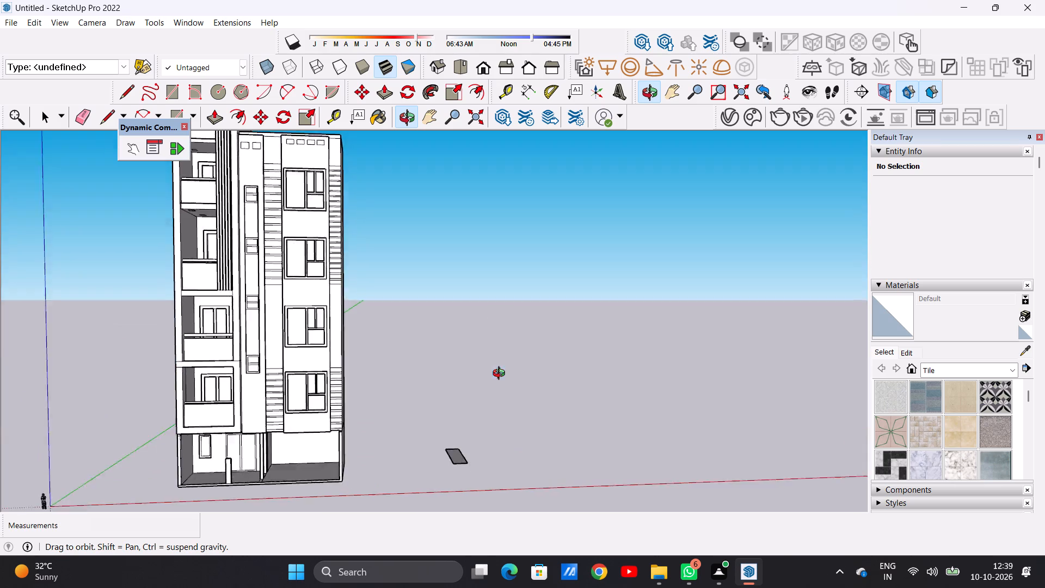
middle_click_drag(501, 375, 464, 479)
scroll(486, 399, "up", 8)
scroll(452, 410, "down", 1)
scroll(452, 410, "up", 1)
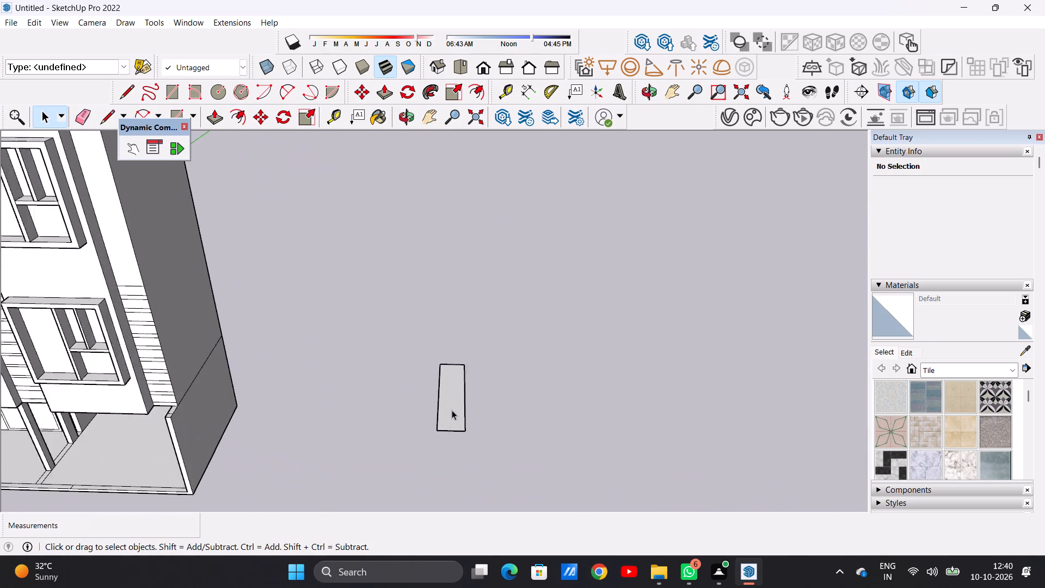
scroll(452, 410, "up", 2)
key("p")
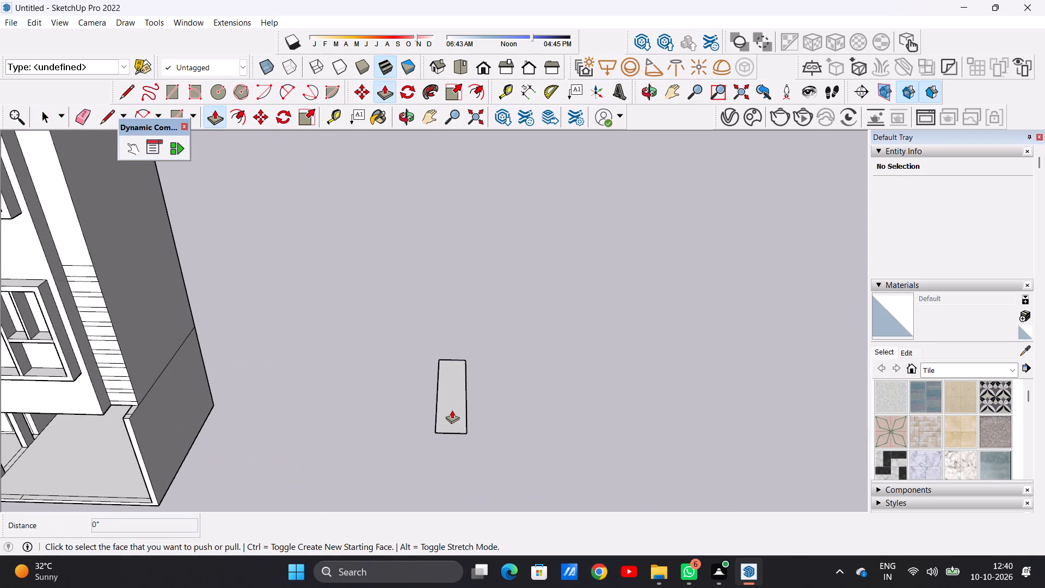
left_click(453, 420)
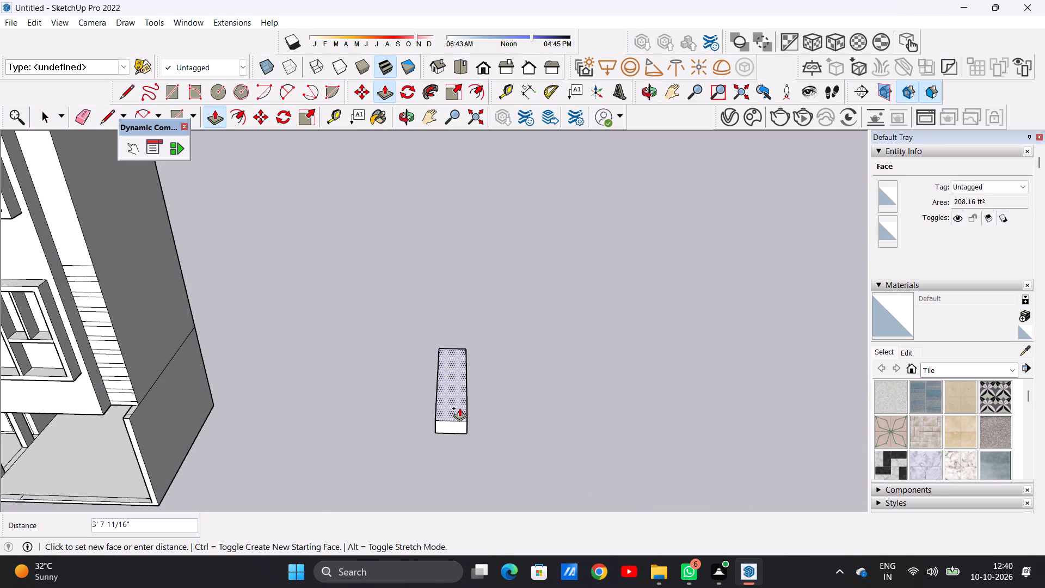
left_click(459, 408)
key("space")
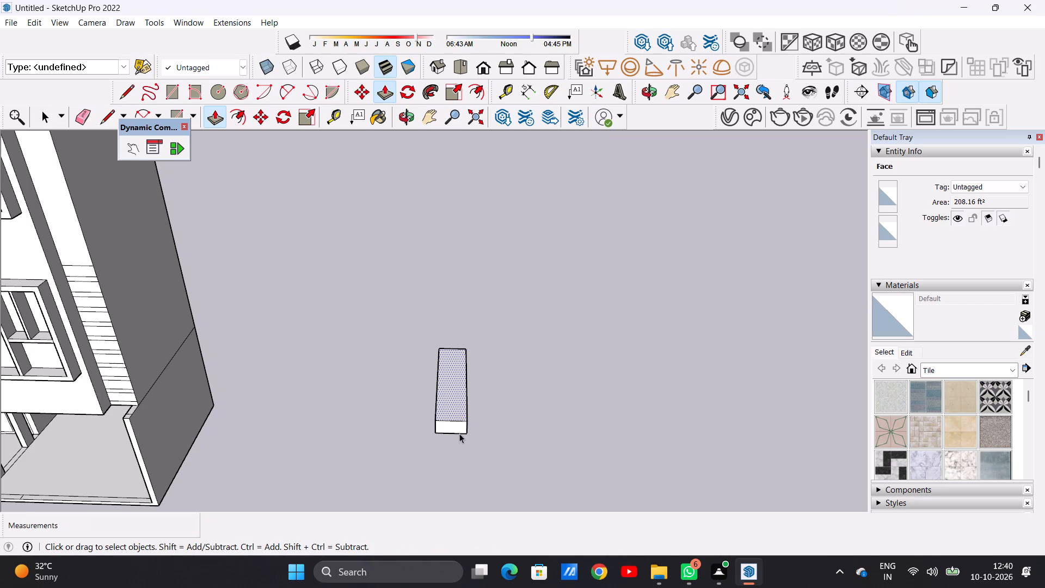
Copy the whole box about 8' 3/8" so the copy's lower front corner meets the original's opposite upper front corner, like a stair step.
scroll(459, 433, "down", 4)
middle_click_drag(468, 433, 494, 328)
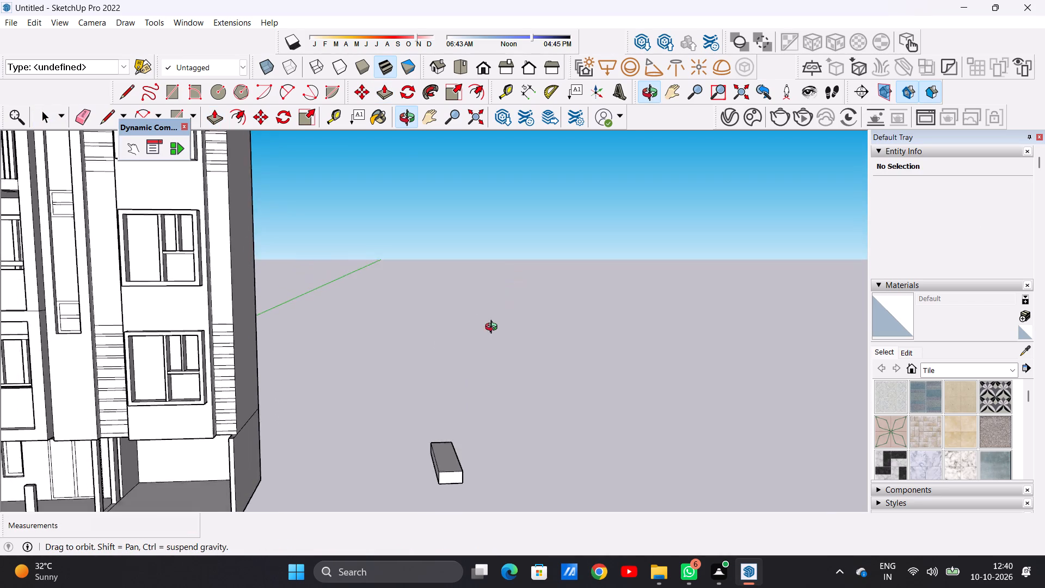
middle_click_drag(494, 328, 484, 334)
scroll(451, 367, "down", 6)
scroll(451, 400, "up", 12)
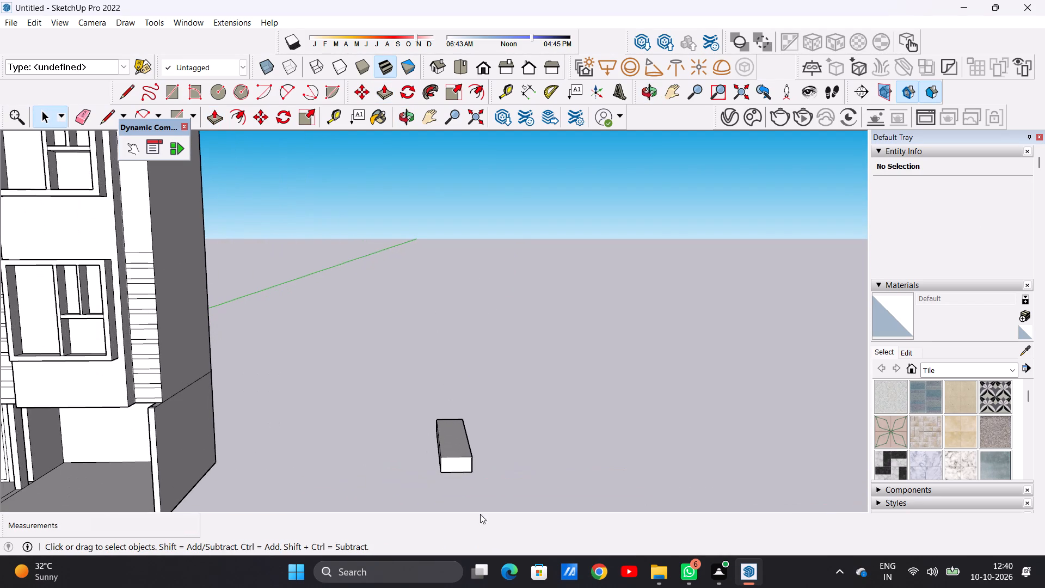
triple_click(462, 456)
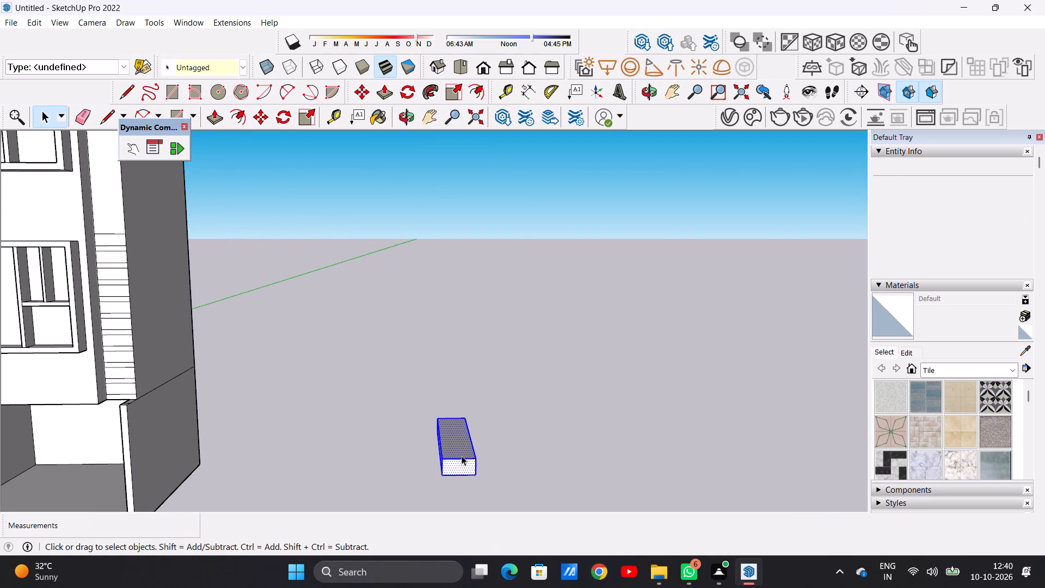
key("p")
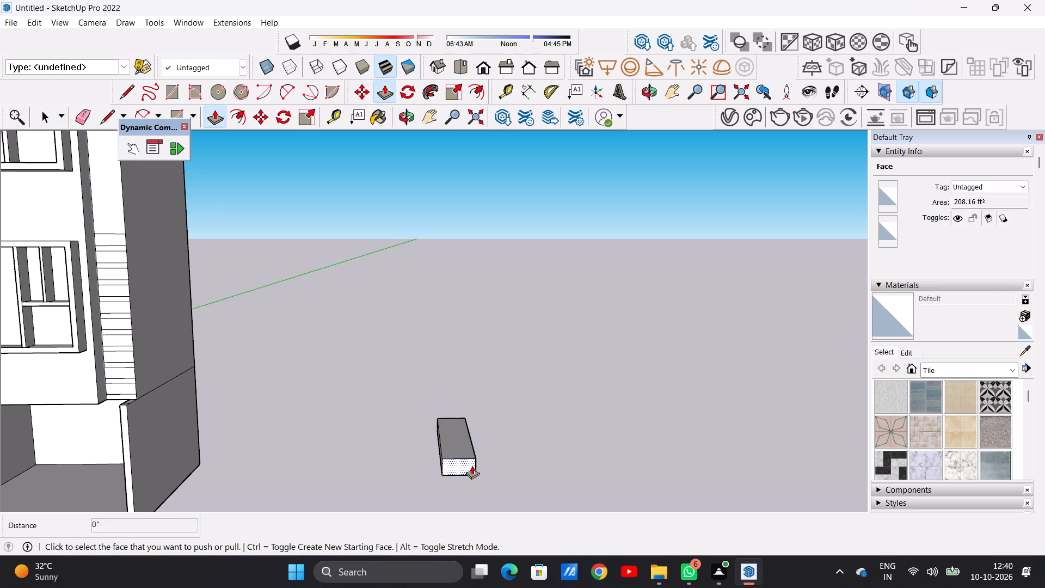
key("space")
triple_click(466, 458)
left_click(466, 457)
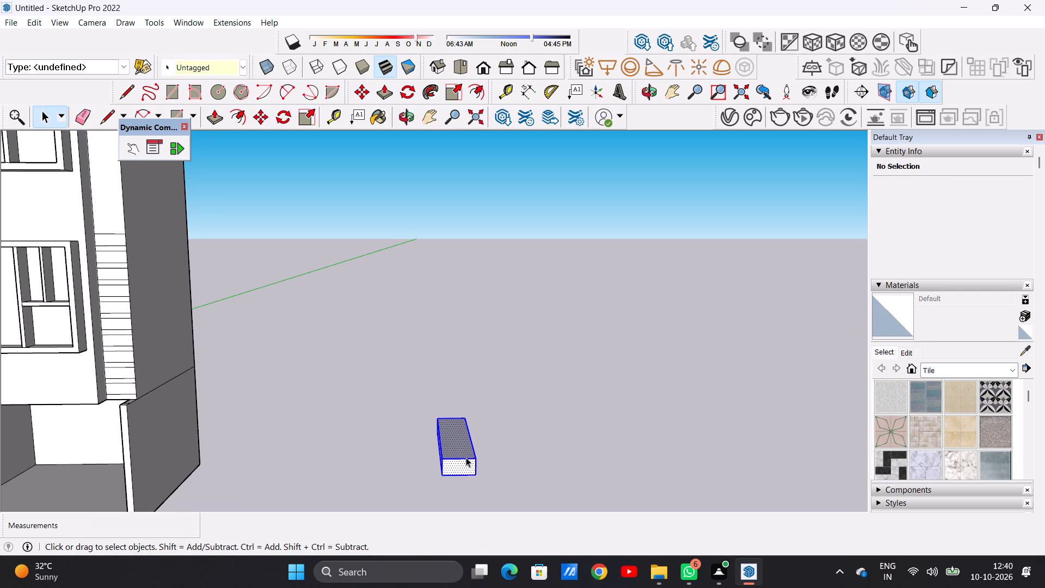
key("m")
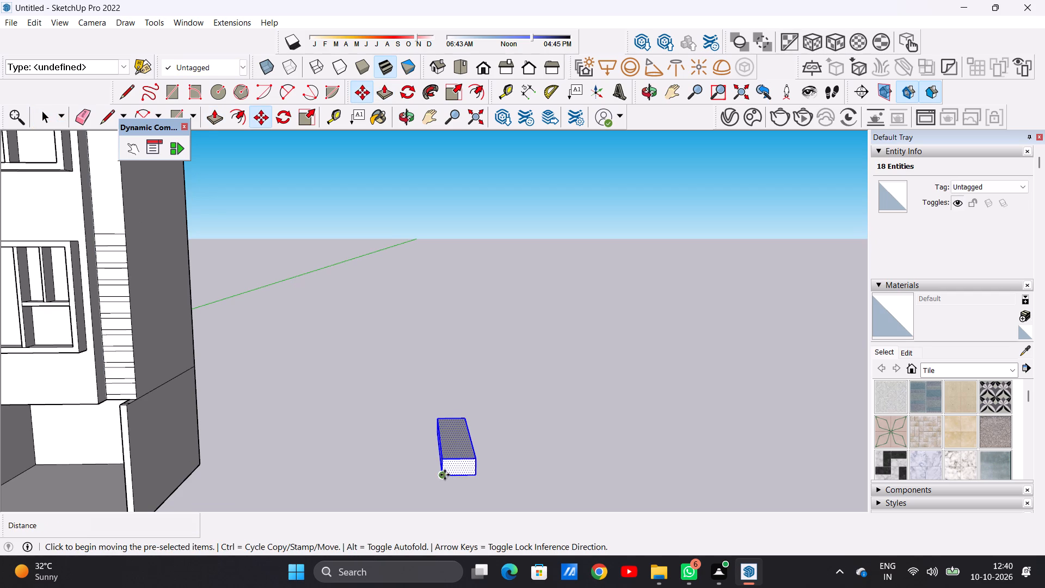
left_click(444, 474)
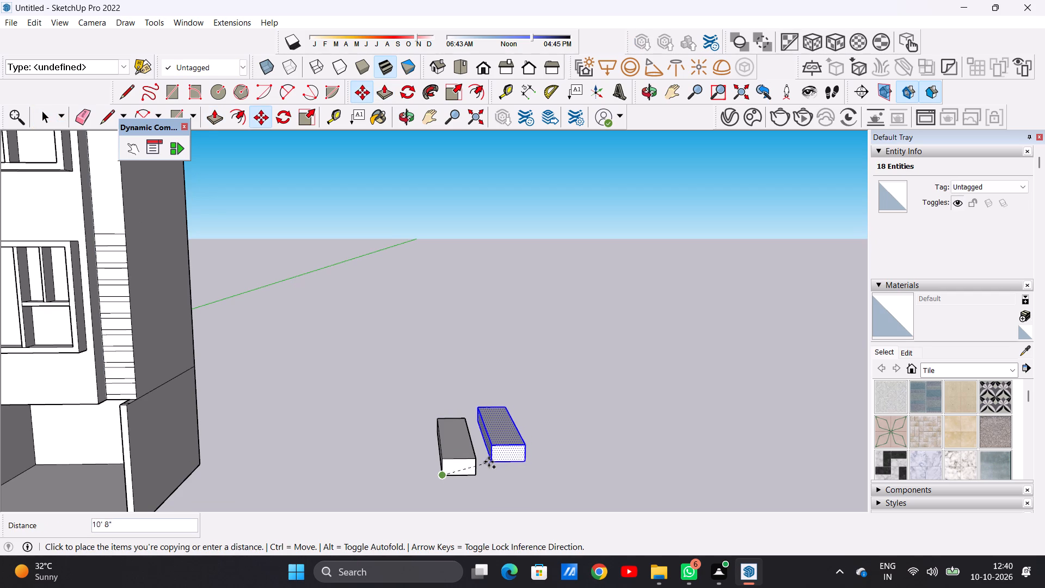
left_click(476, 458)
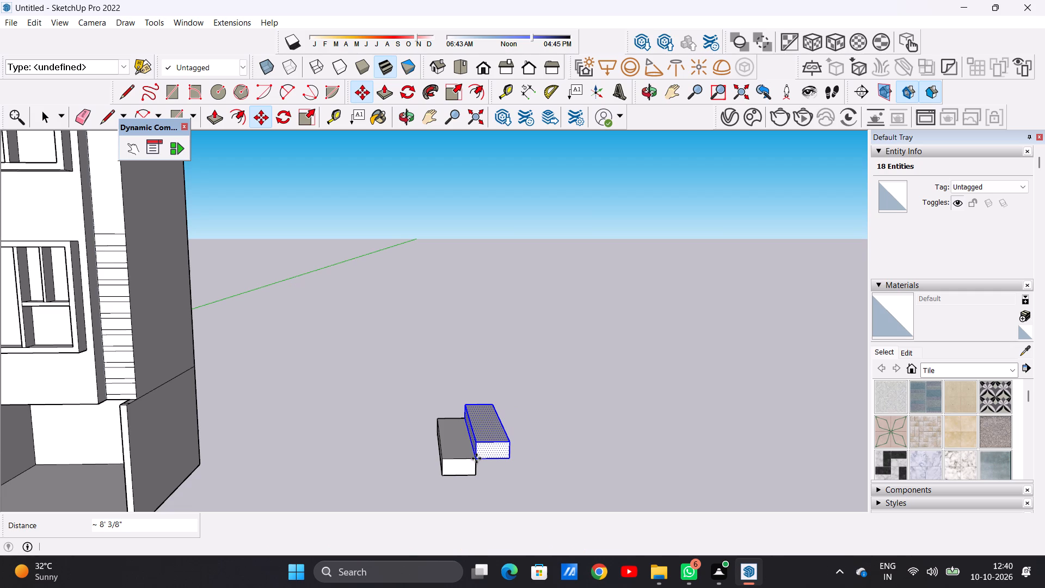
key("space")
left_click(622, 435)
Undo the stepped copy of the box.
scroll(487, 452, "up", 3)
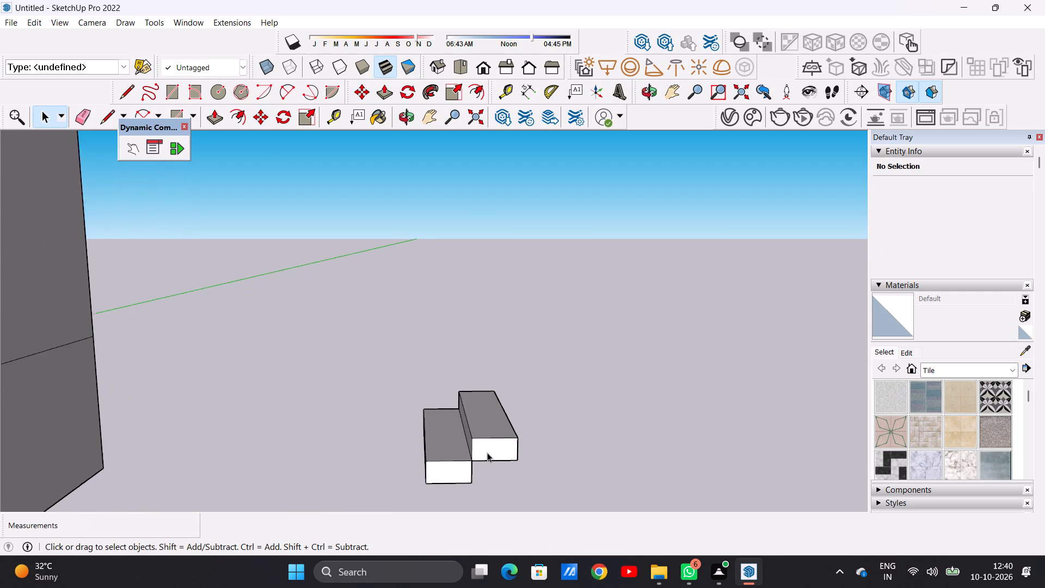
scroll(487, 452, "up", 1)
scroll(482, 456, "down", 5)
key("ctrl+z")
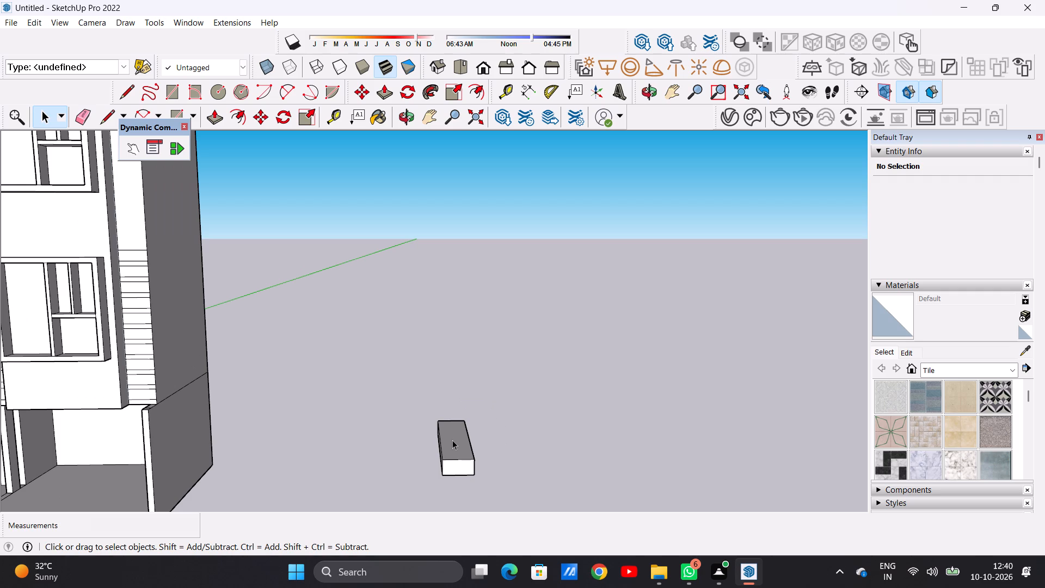
Examine the low box beside the building and the ground-floor front from several angles and distances.
scroll(446, 415, "down", 4)
scroll(453, 409, "up", 7)
scroll(455, 417, "down", 18)
scroll(435, 430, "up", 8)
scroll(348, 391, "up", 3)
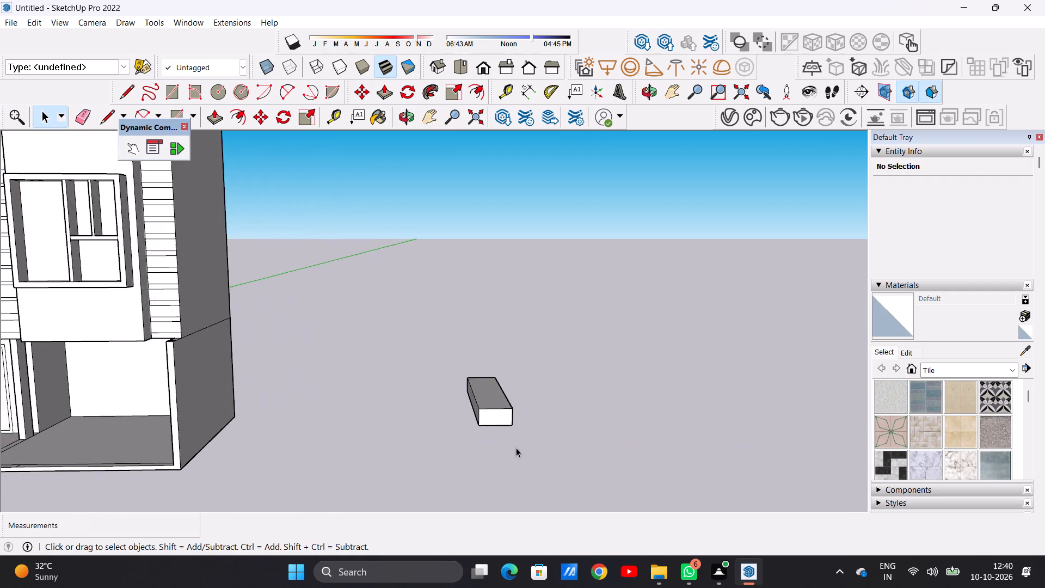
scroll(516, 448, "up", 5)
middle_click_drag(531, 427, 502, 455)
scroll(502, 455, "up", 1)
scroll(503, 438, "down", 10)
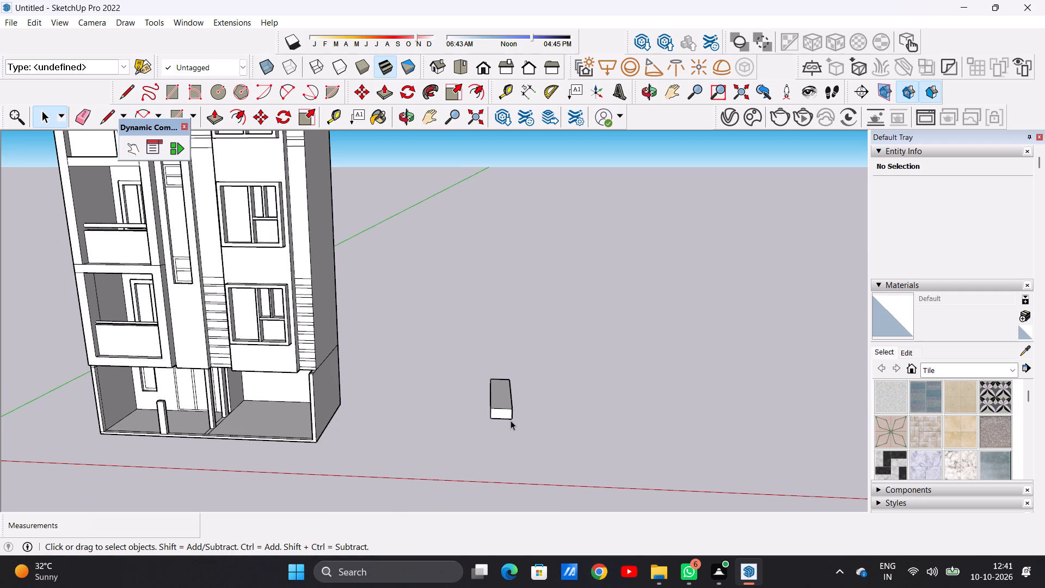
scroll(379, 378, "down", 6)
middle_click_drag(318, 393, 318, 375)
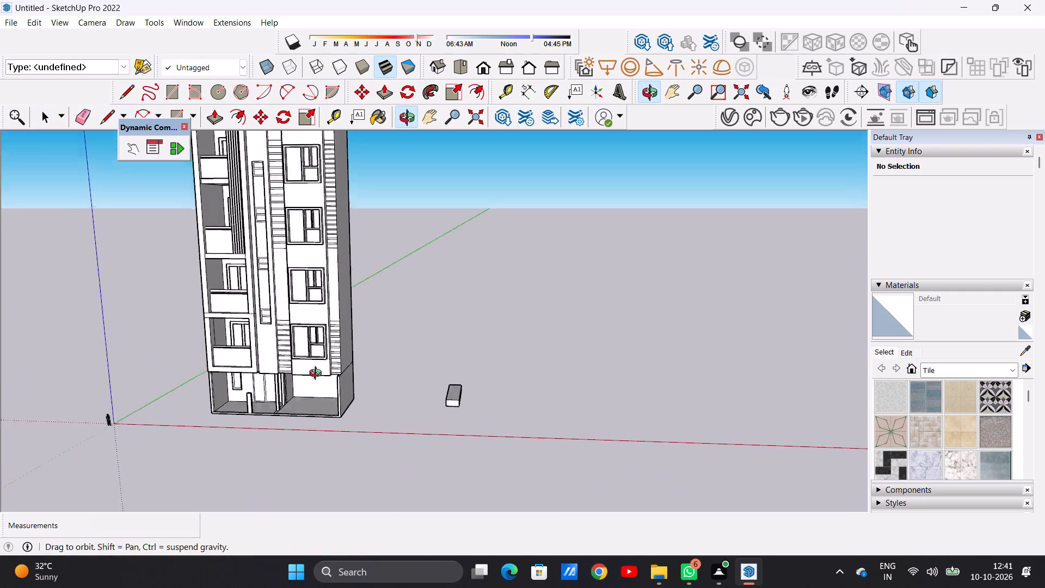
middle_click_drag(318, 375, 367, 315)
scroll(427, 373, "down", 4)
scroll(458, 397, "up", 1)
middle_click_drag(458, 397, 402, 495)
scroll(531, 371, "up", 2)
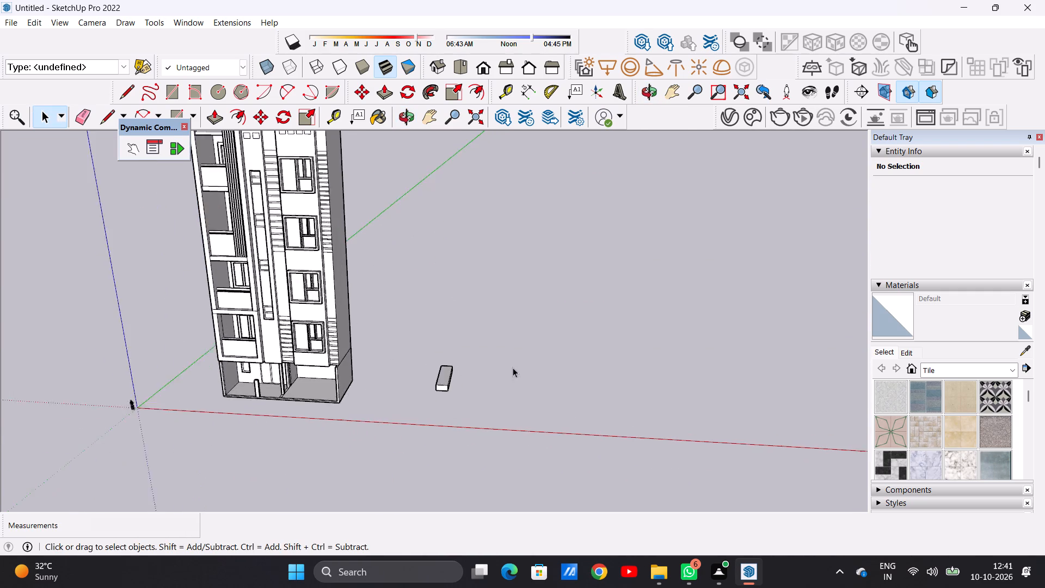
Select the whole low box beside the building and copy it about 8' 3/8", from its lower front corner to its opposite upper front corner.
scroll(513, 367, "up", 6)
scroll(437, 387, "down", 4)
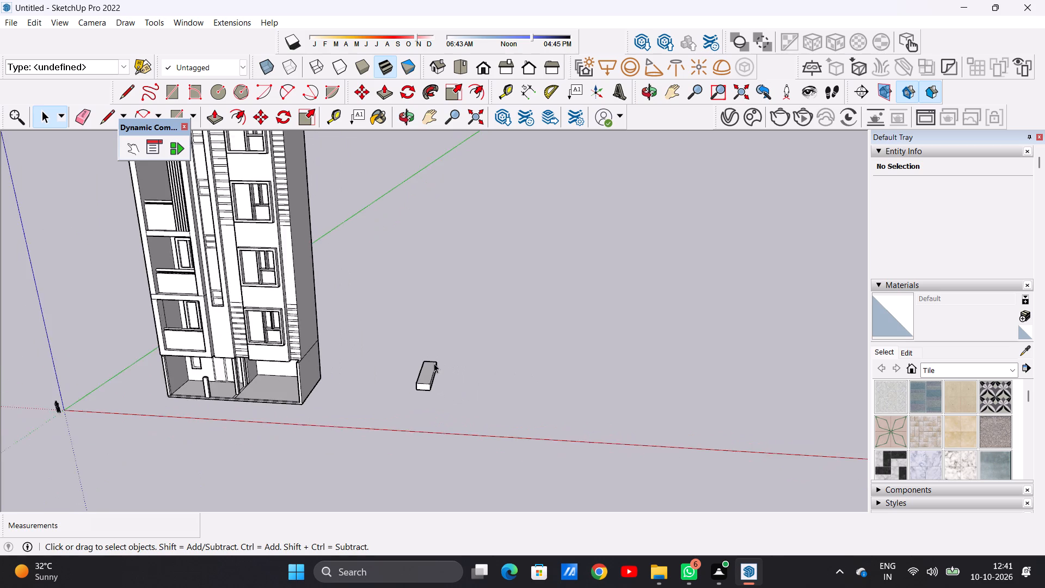
scroll(431, 369, "up", 8)
scroll(395, 426, "down", 1)
scroll(395, 426, "up", 4)
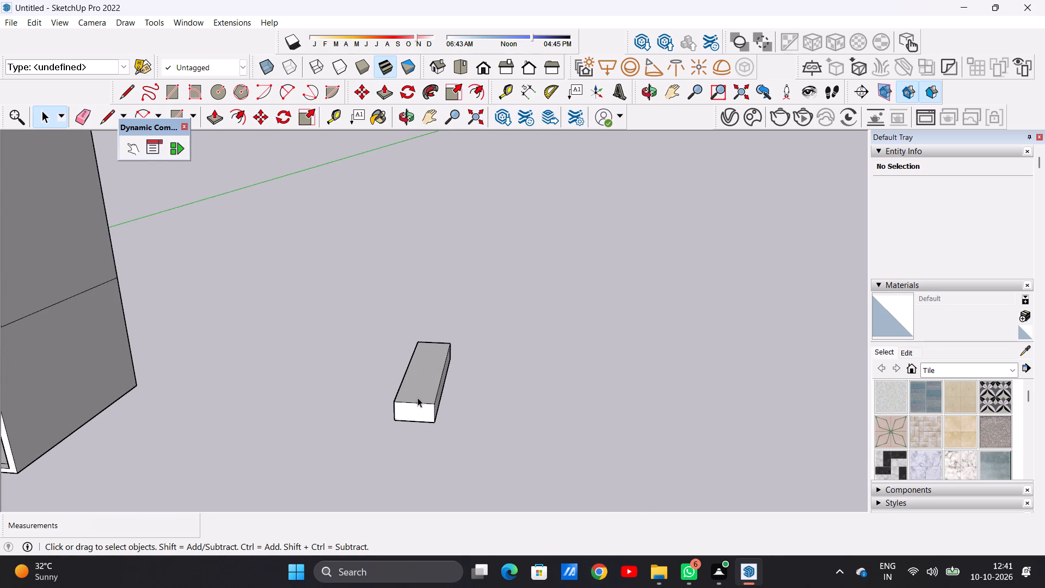
scroll(417, 397, "down", 11)
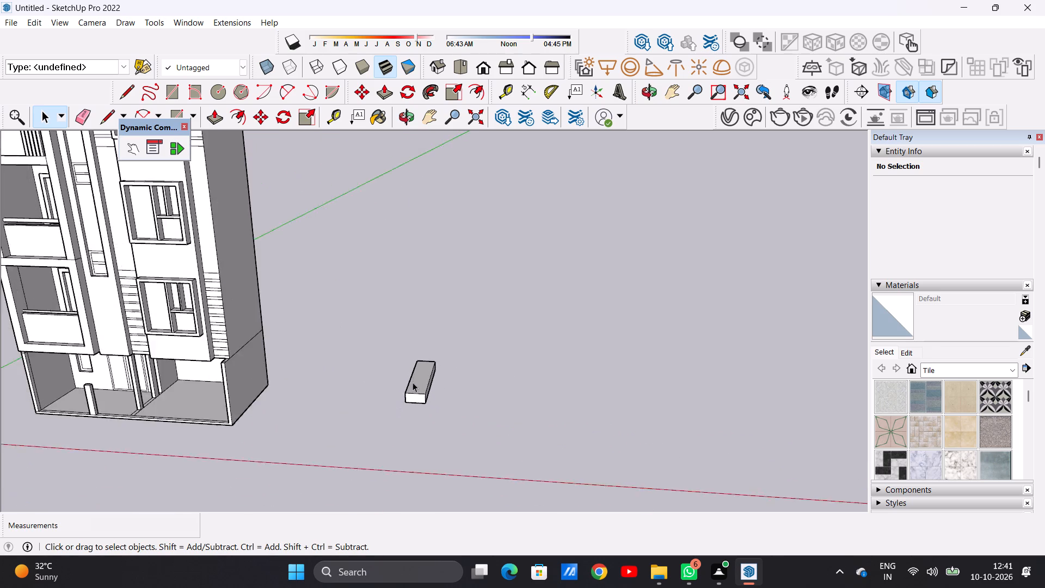
scroll(413, 382, "down", 7)
scroll(413, 374, "up", 11)
double_click(422, 390)
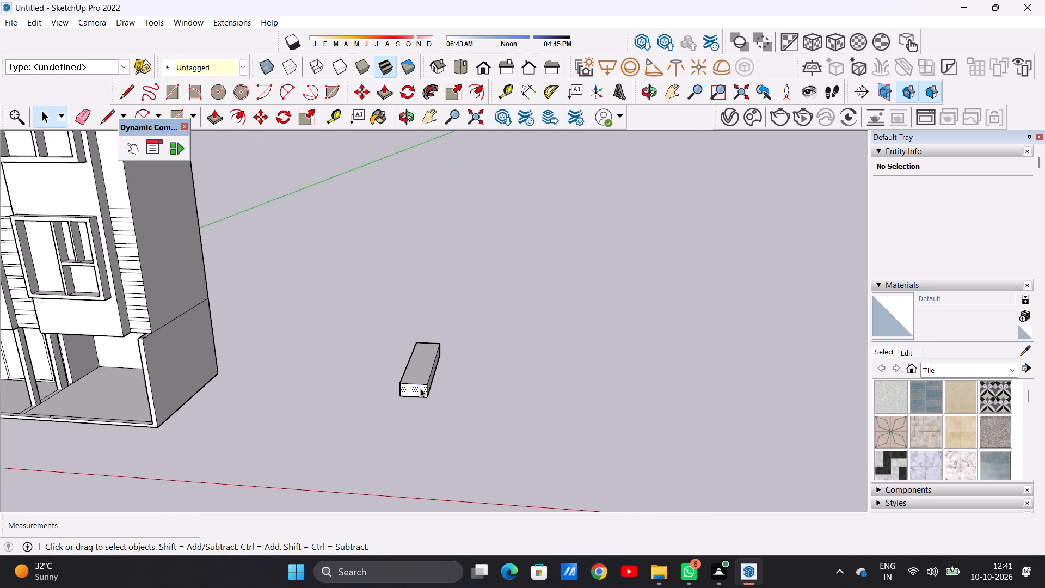
double_click(411, 377)
triple_click(409, 379)
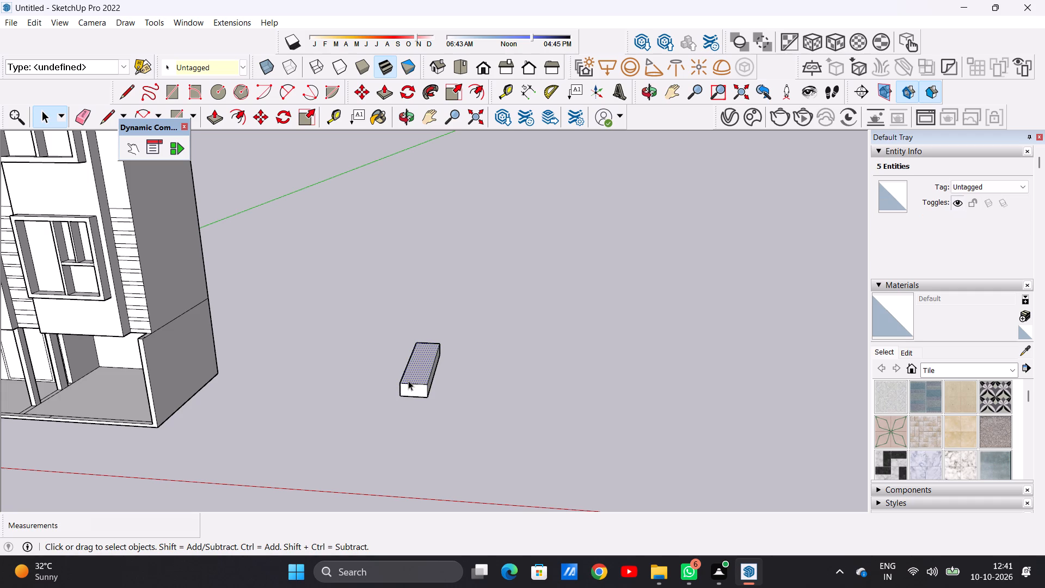
double_click(408, 381)
scroll(345, 394, "down", 8)
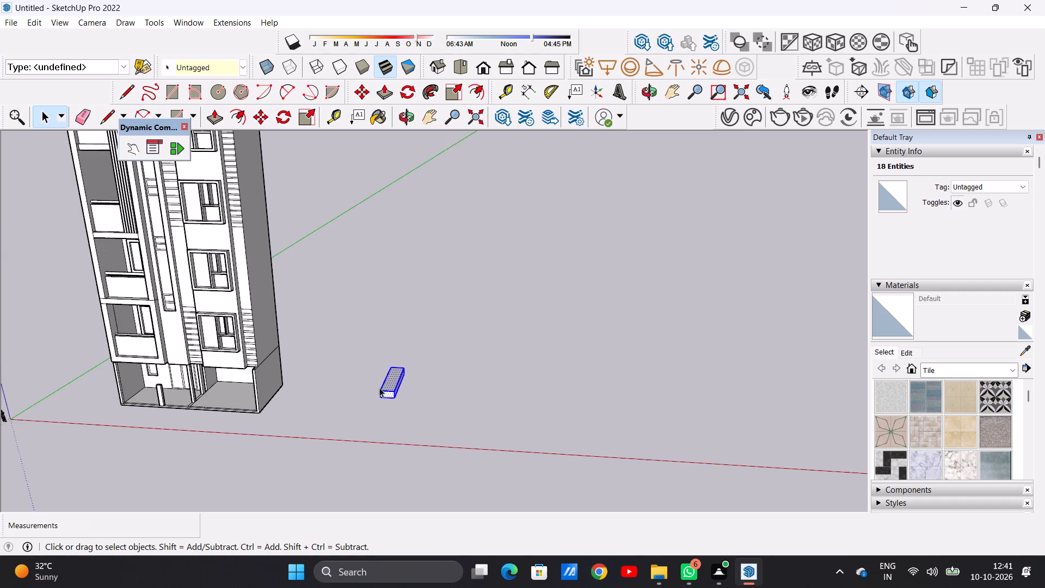
middle_click_drag(414, 358, 496, 294)
scroll(411, 416, "up", 7)
scroll(322, 397, "up", 5)
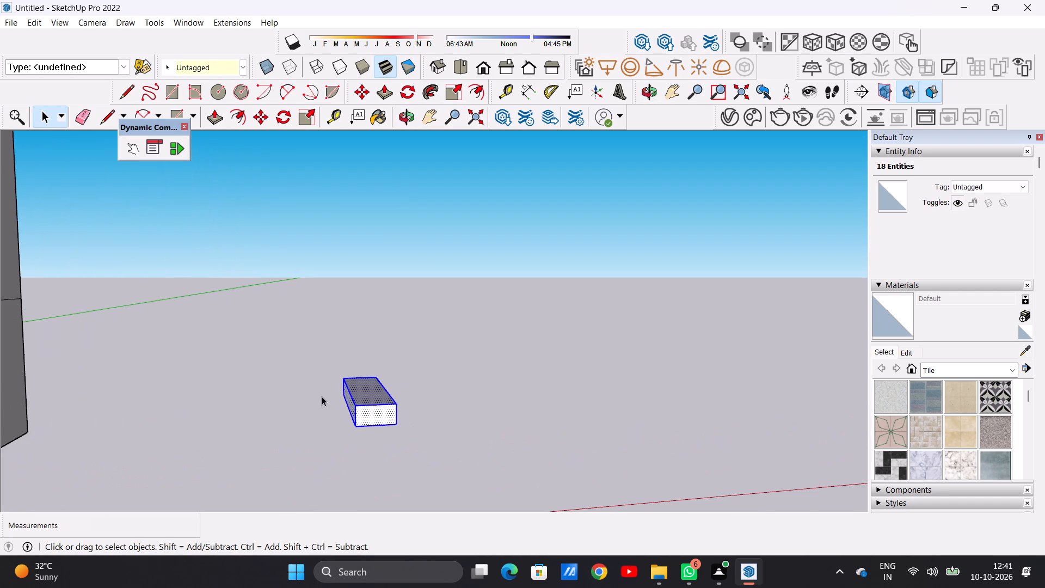
scroll(322, 402, "down", 5)
middle_click_drag(396, 416, 313, 472)
middle_click_drag(313, 472, 329, 444)
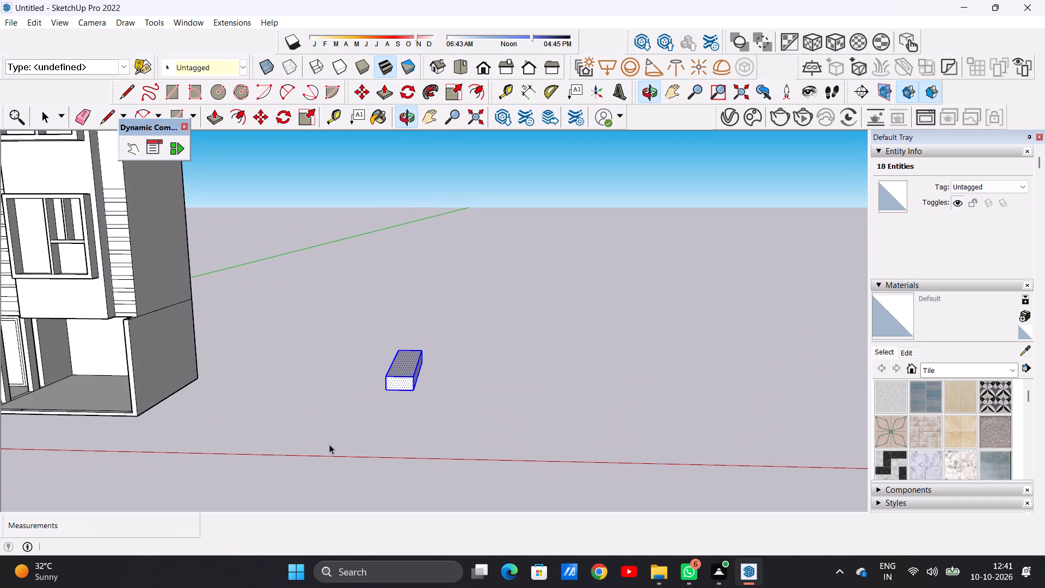
scroll(341, 442, "down", 3)
scroll(394, 406, "up", 8)
scroll(390, 399, "down", 1)
scroll(390, 399, "up", 1)
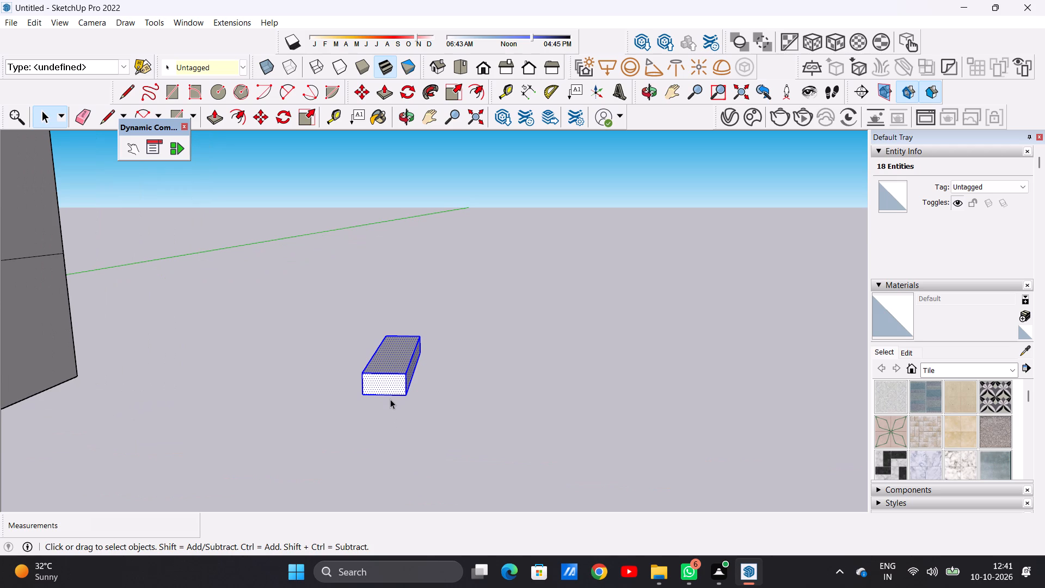
key("m")
scroll(372, 404, "up", 1)
scroll(372, 404, "down", 1)
scroll(372, 404, "up", 3)
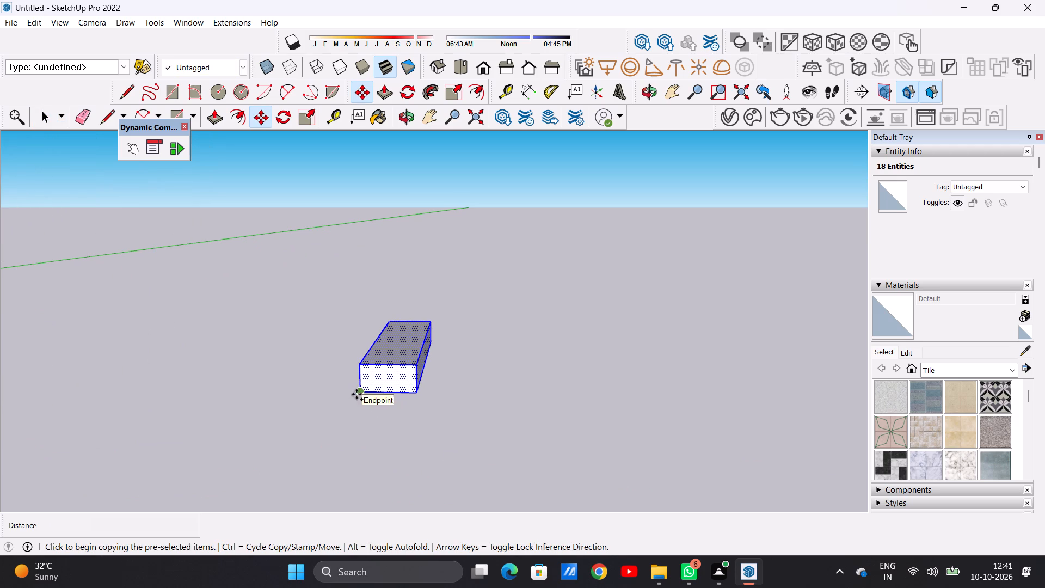
left_click(356, 394)
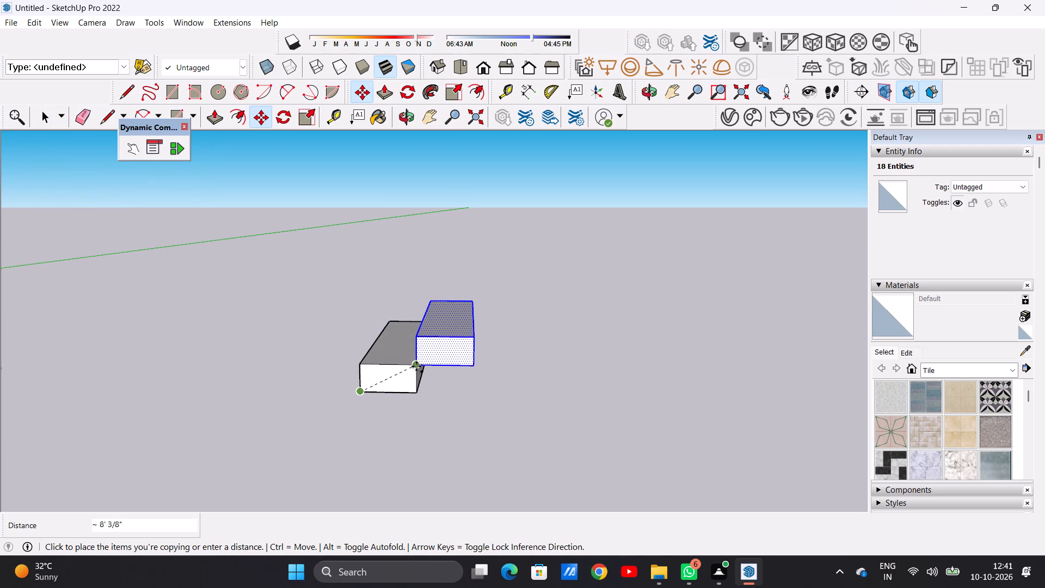
left_click(416, 366)
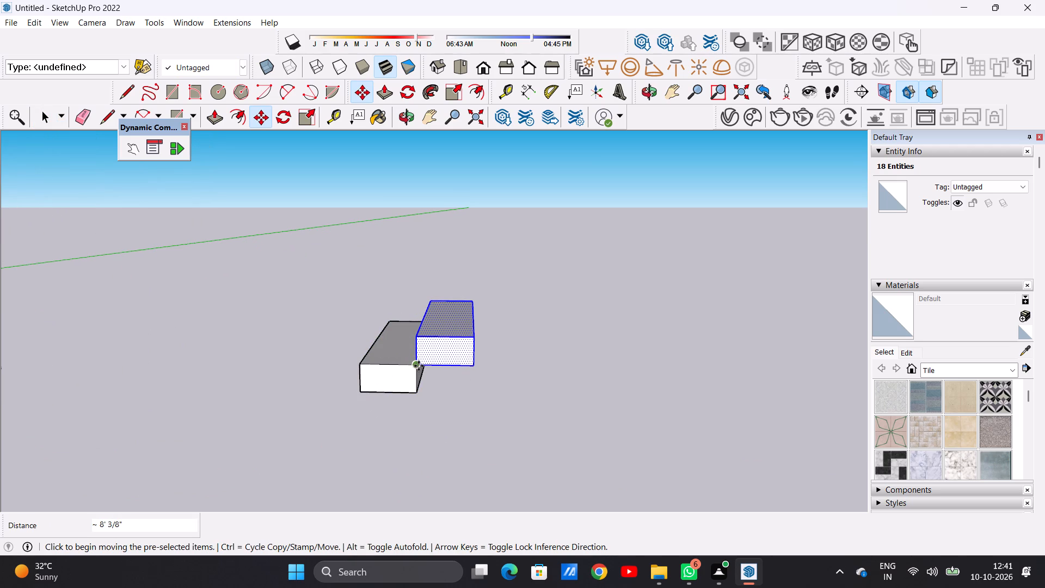
Add five more box copies up the flight, each about 8' 3/8" from the previous one, joining lower front corner to upper front corner.
left_click(419, 366)
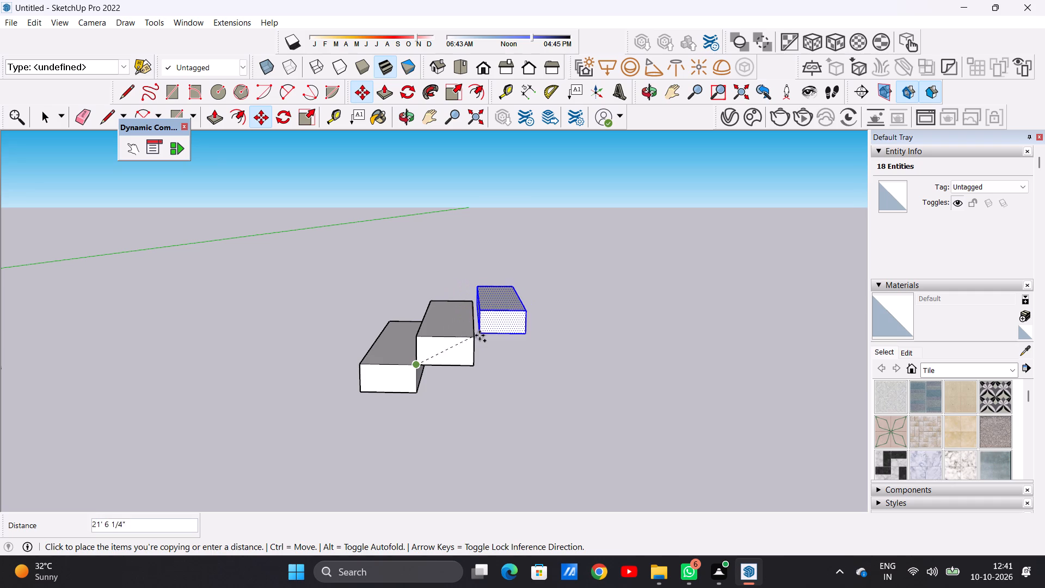
left_click(470, 340)
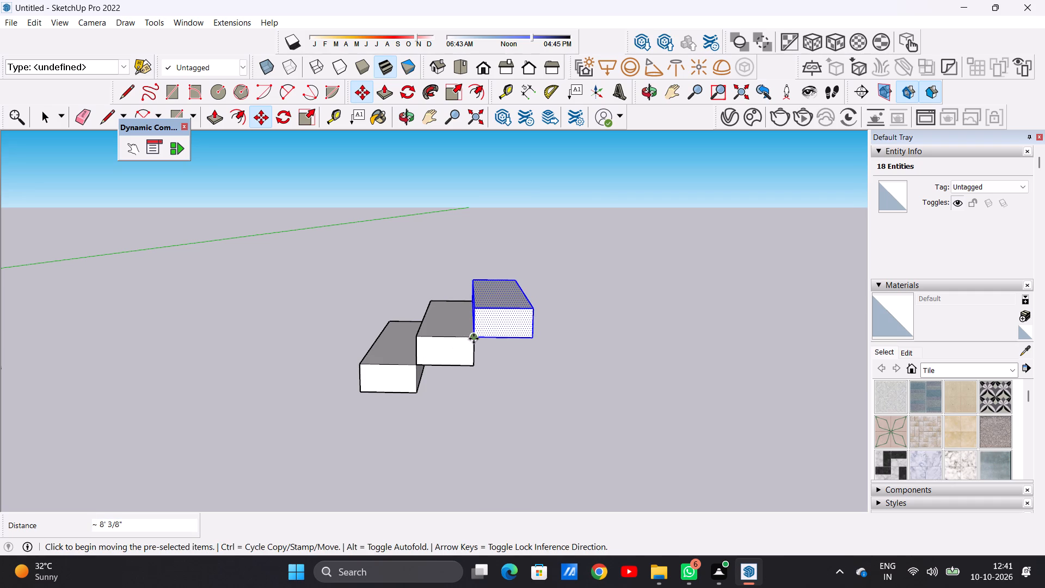
left_click(474, 339)
left_click(532, 304)
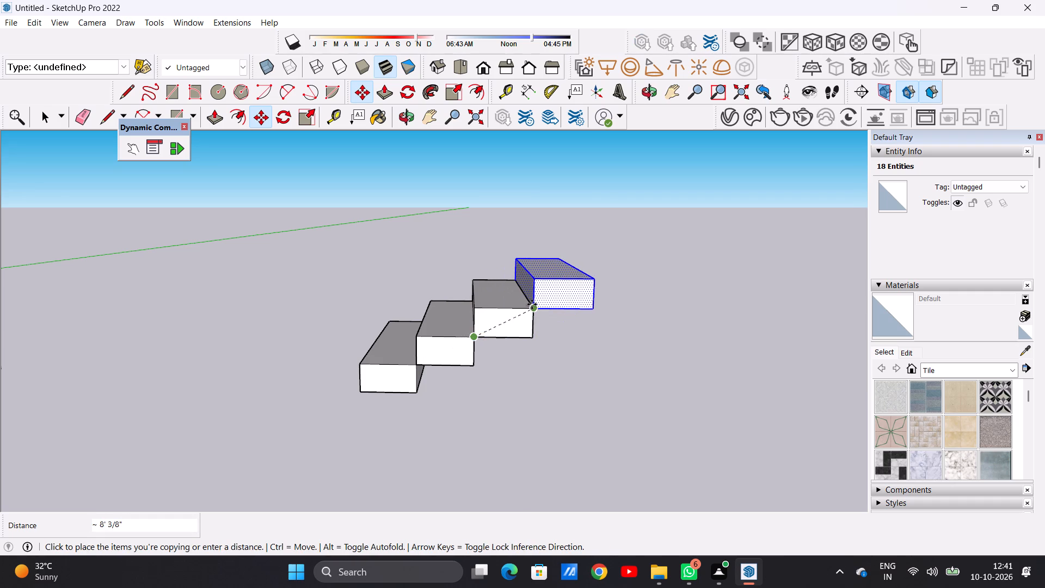
scroll(498, 332, "down", 14)
scroll(443, 332, "up", 12)
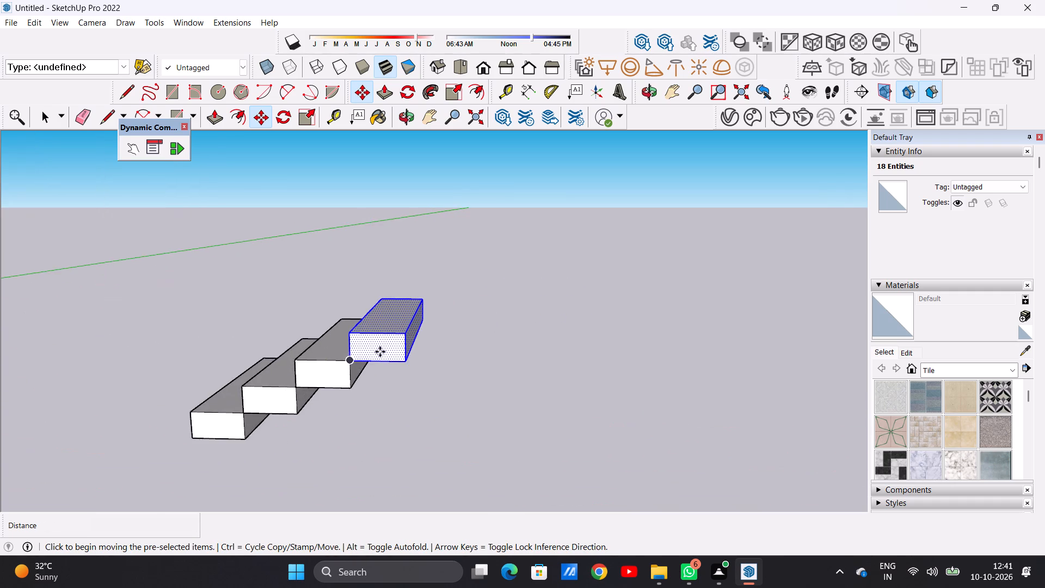
scroll(380, 352, "up", 5)
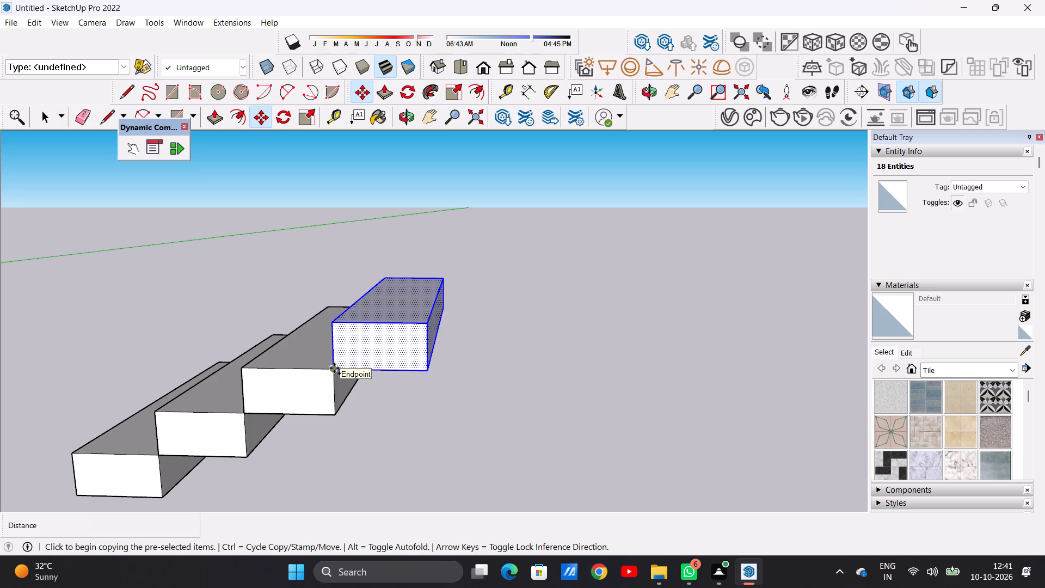
left_click(334, 368)
left_click(429, 327)
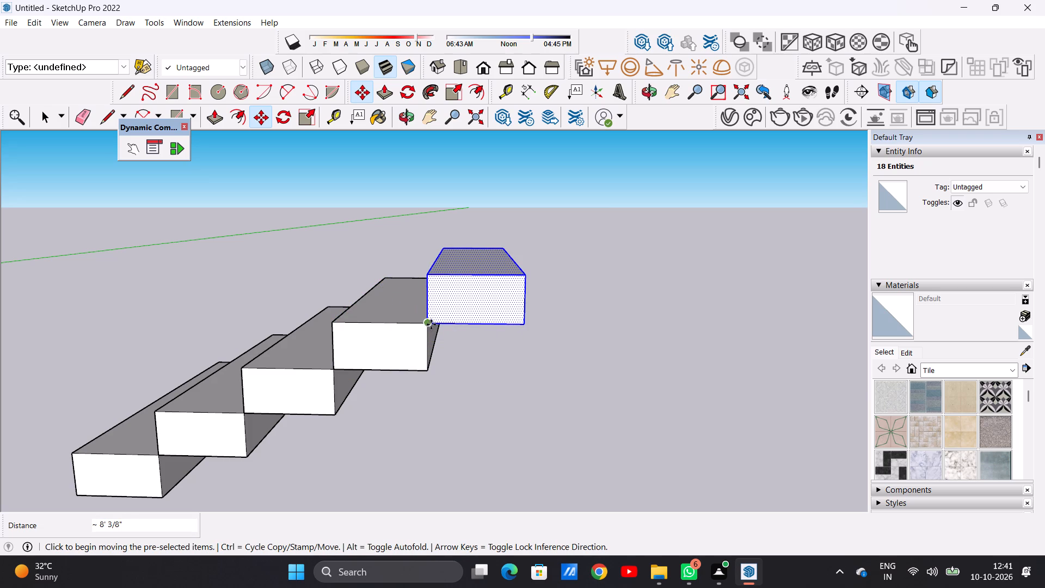
left_click(431, 324)
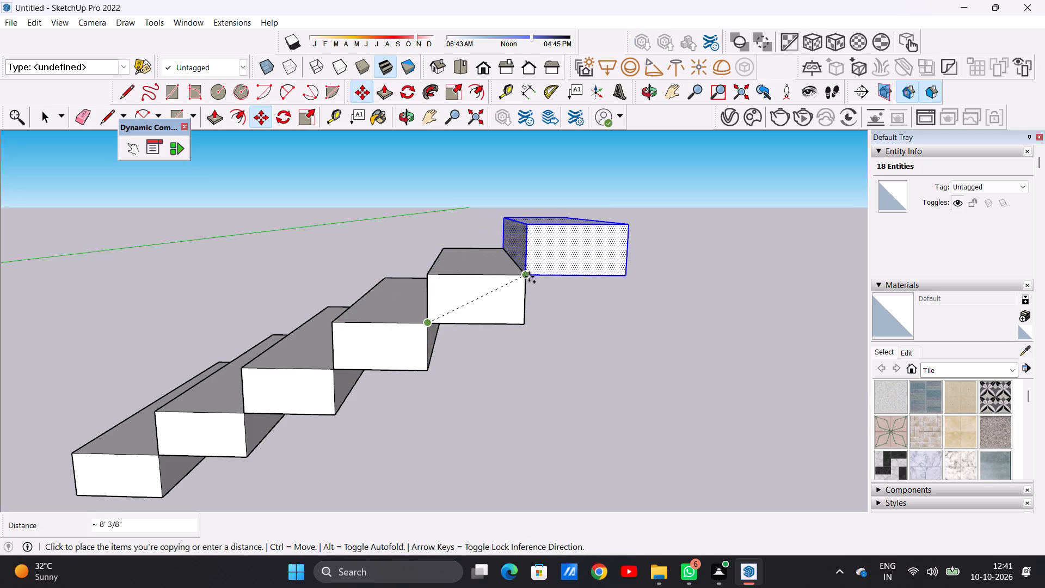
left_click(529, 277)
left_click(529, 277)
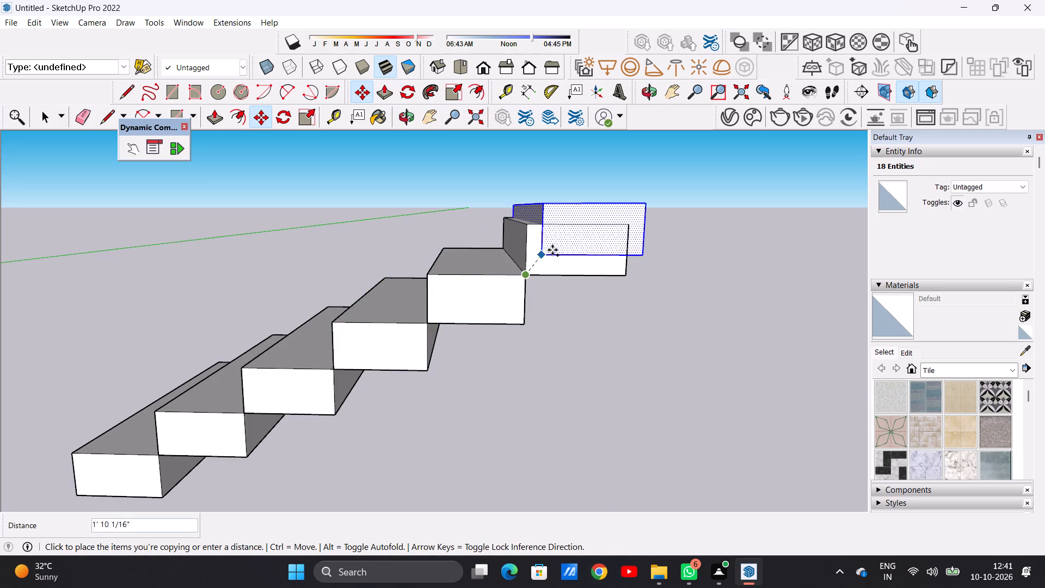
left_click(629, 224)
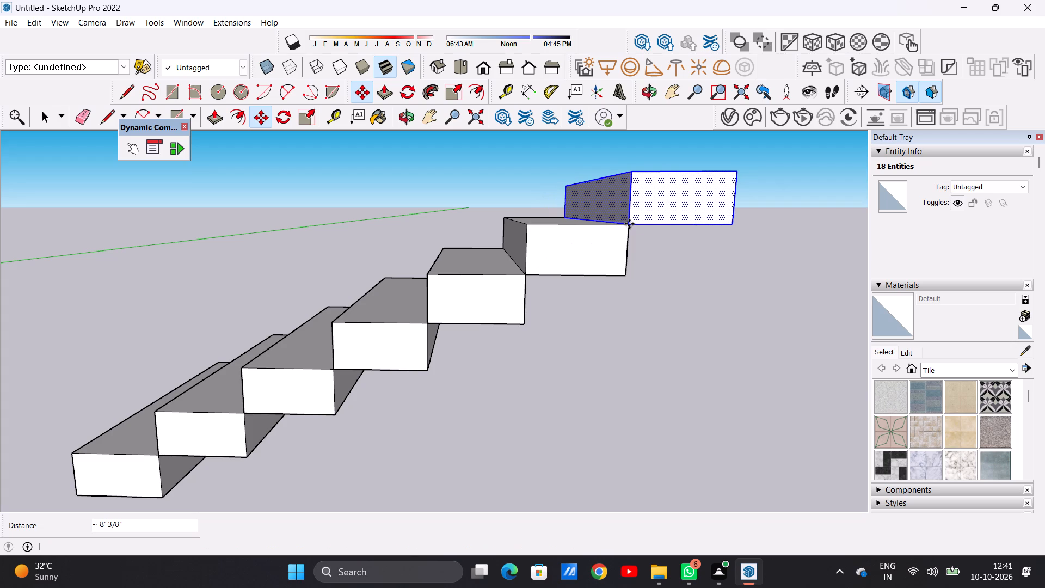
Add two more box copies at the top of the flight with the same 8' 3/8" diagonal offset, completing nine steps, and clear the selection.
scroll(590, 326, "down", 13)
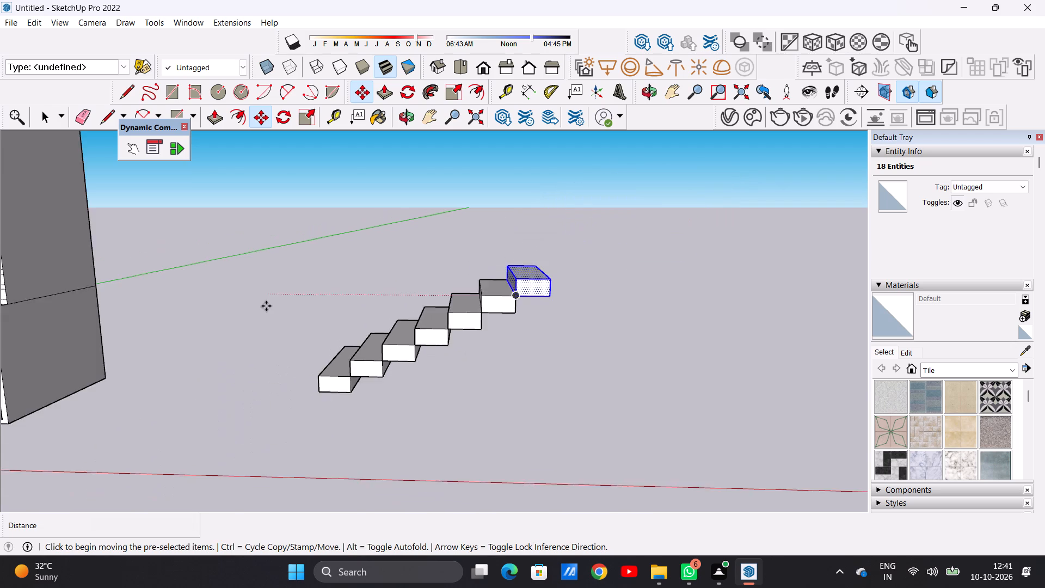
scroll(266, 306, "down", 2)
scroll(465, 286, "up", 12)
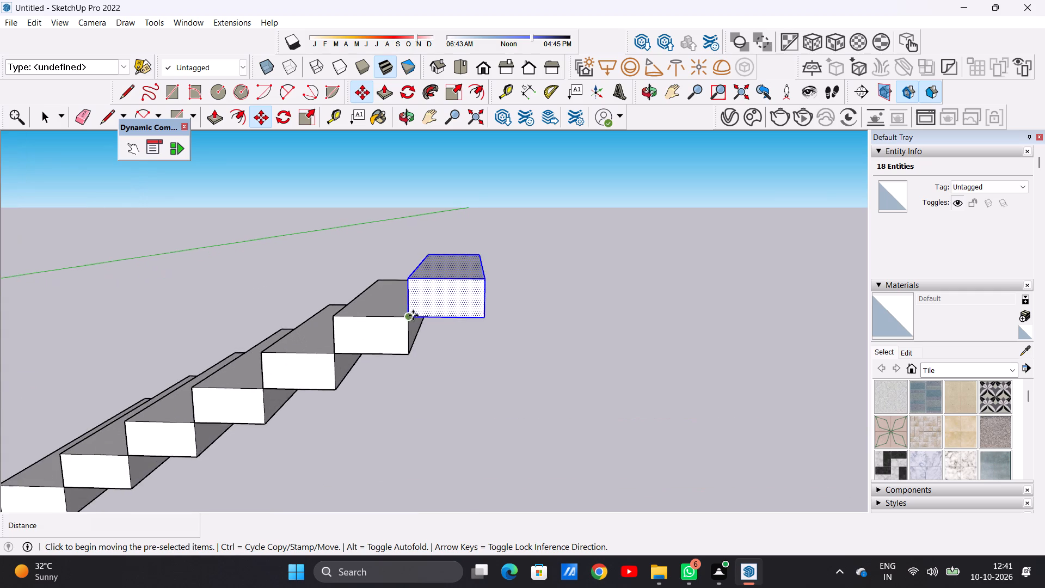
scroll(413, 315, "up", 2)
left_click(414, 313)
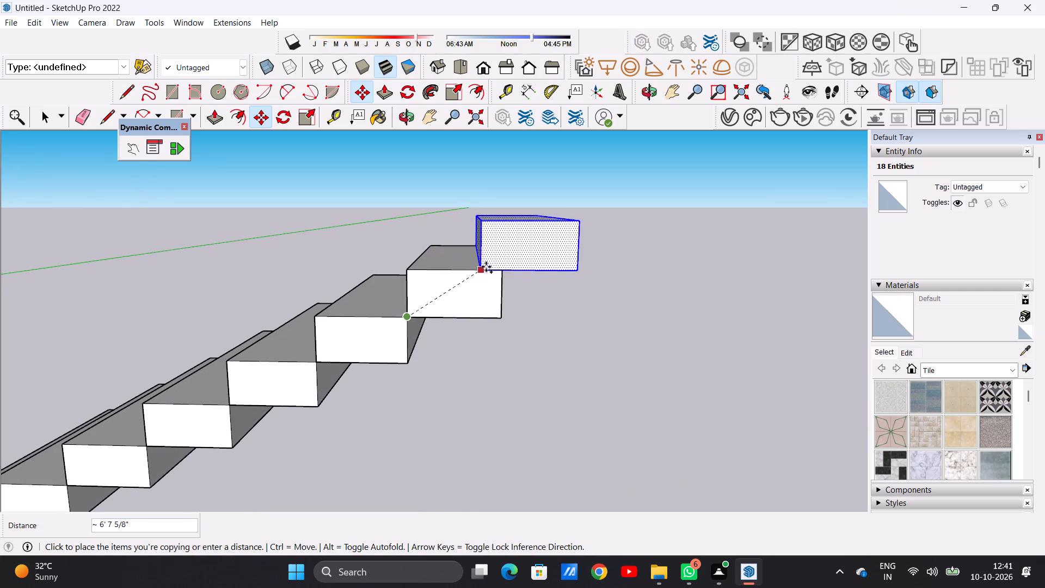
left_click(500, 271)
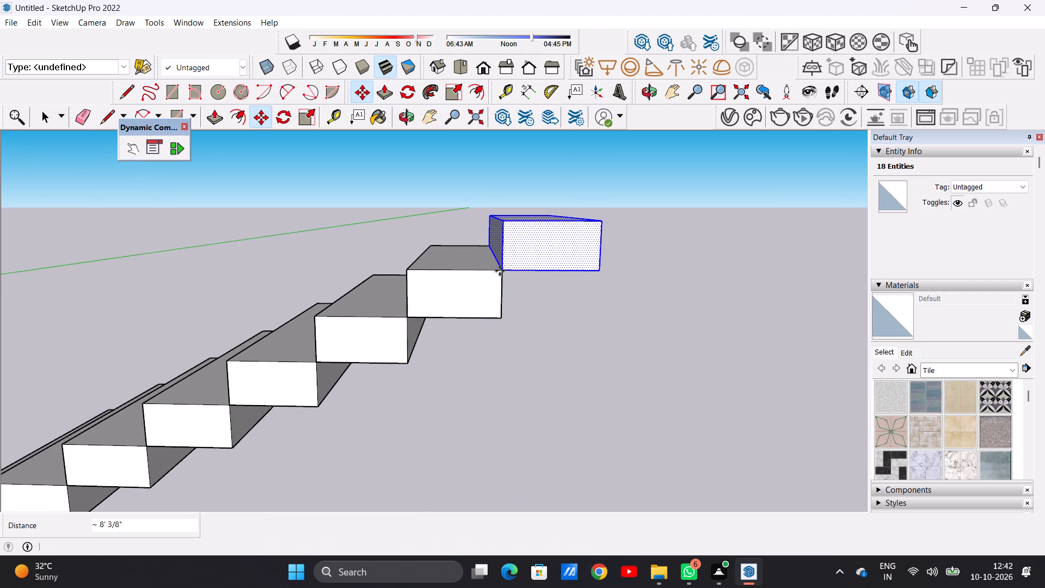
scroll(497, 286, "down", 14)
scroll(489, 291, "up", 13)
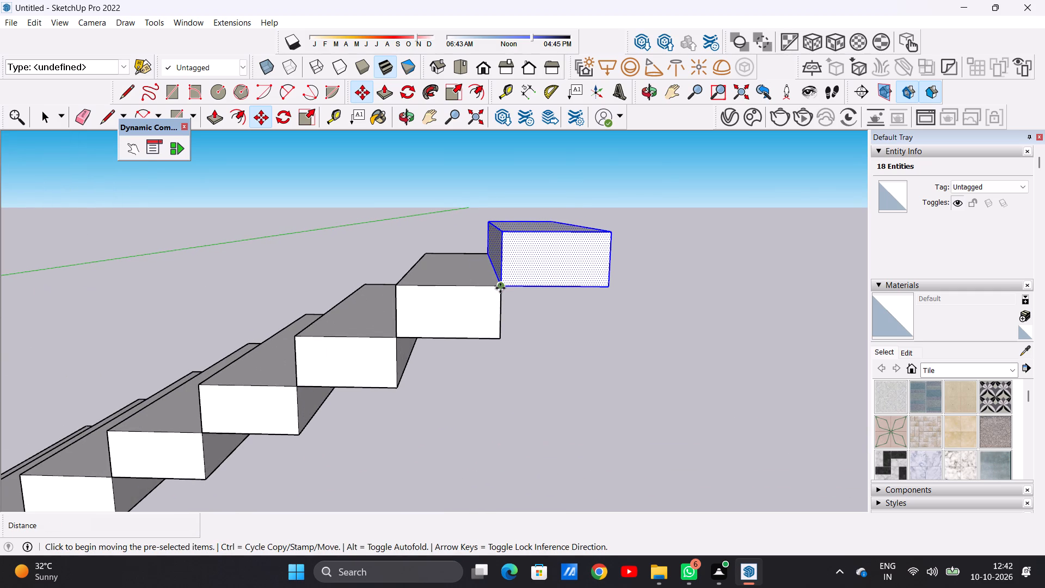
left_click(500, 288)
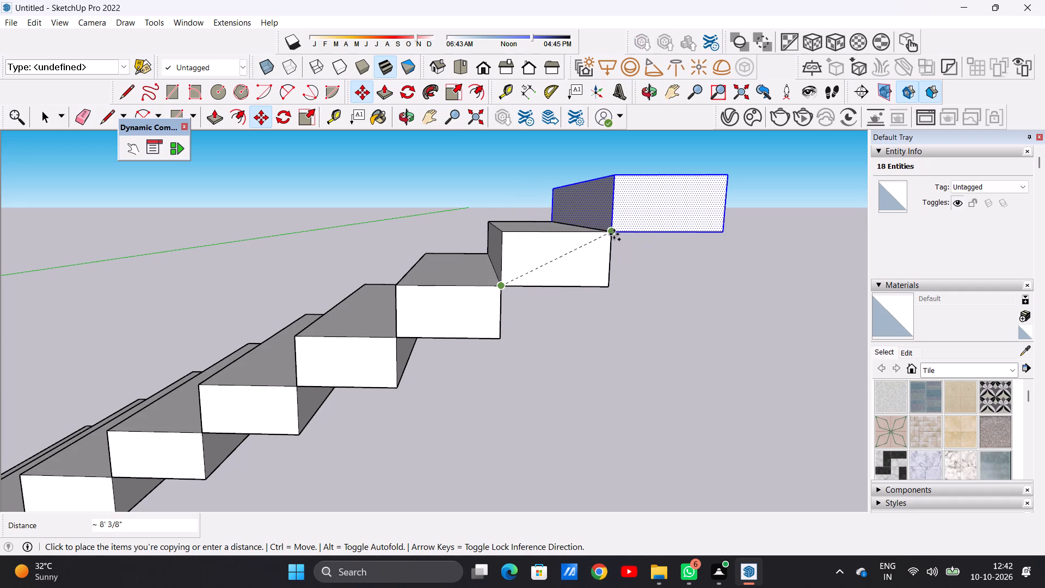
left_click(614, 234)
key("space")
scroll(507, 271, "down", 8)
left_click(514, 346)
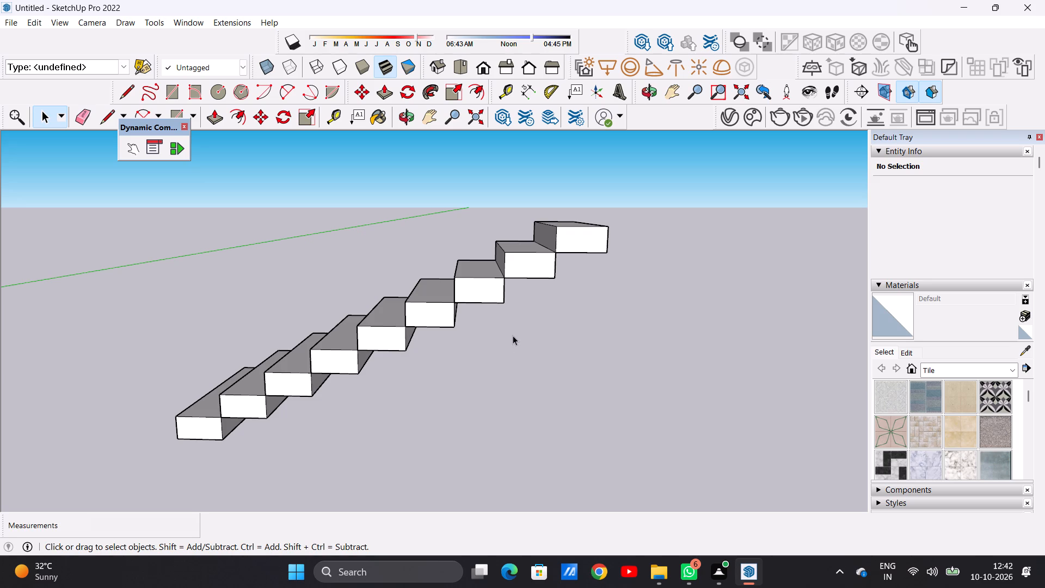
Examine the stepped flight of boxes beside the building from several distances and angles.
scroll(471, 344, "down", 8)
middle_click_drag(405, 330, 422, 320)
scroll(422, 320, "up", 1)
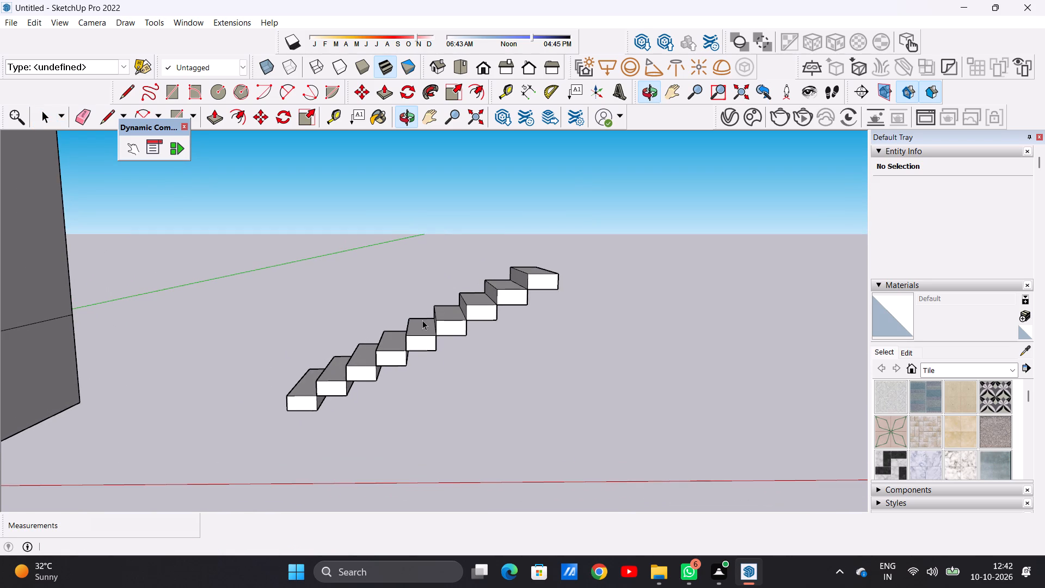
scroll(422, 320, "down", 4)
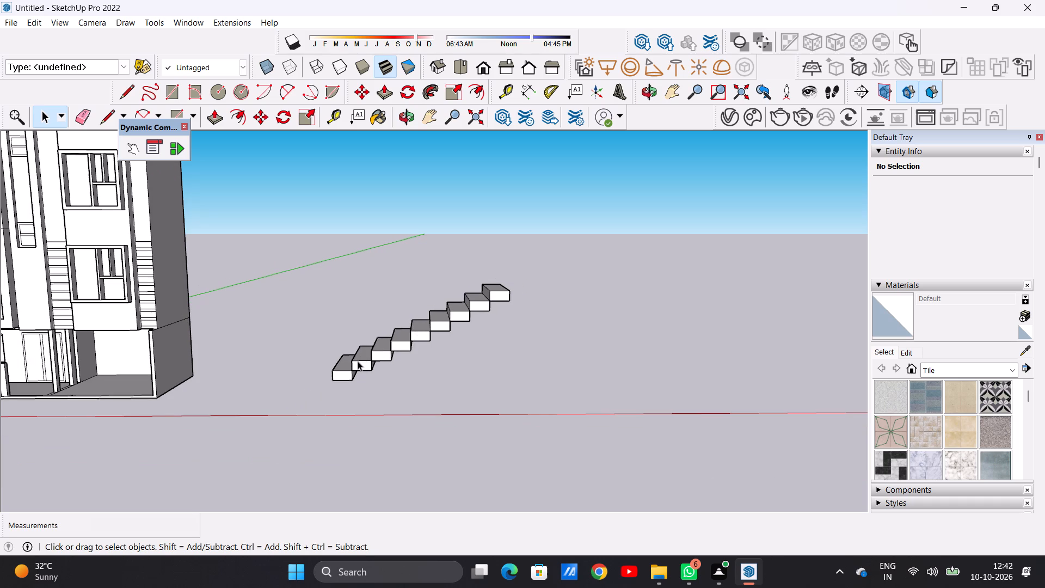
scroll(352, 368, "down", 6)
scroll(432, 359, "up", 5)
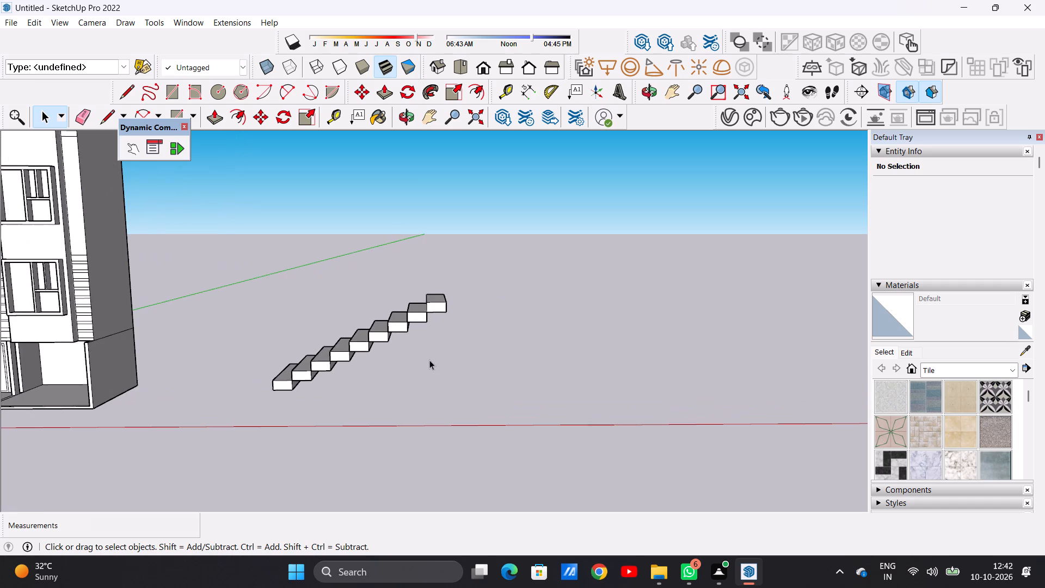
scroll(429, 360, "up", 1)
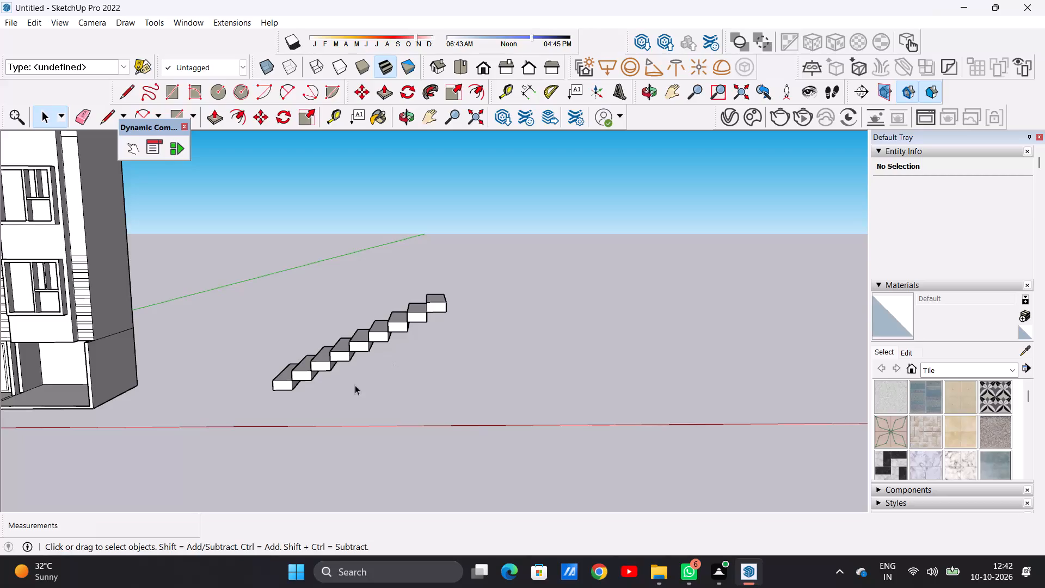
scroll(329, 394, "down", 10)
scroll(318, 361, "up", 6)
scroll(318, 361, "down", 4)
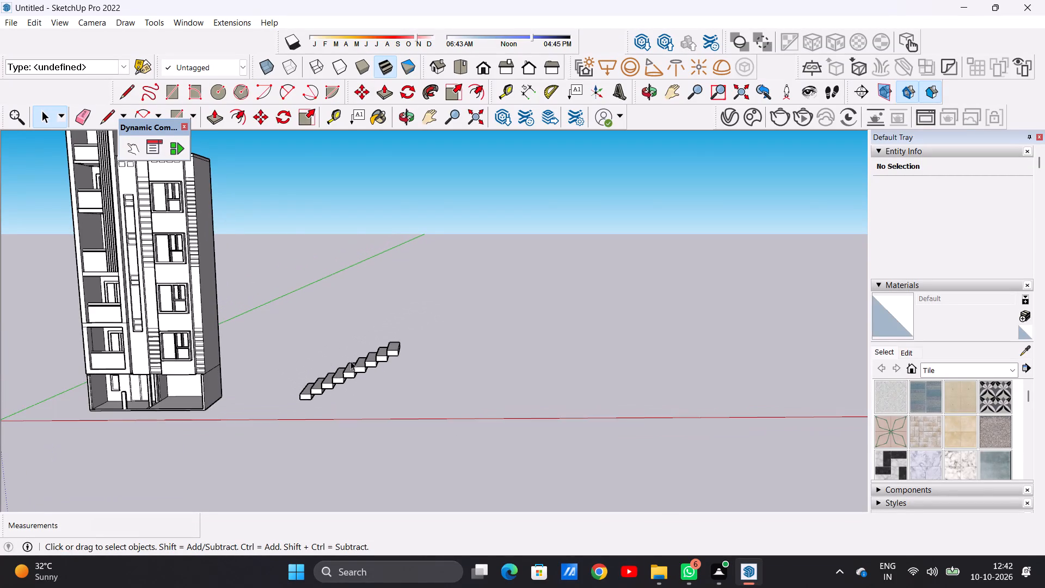
scroll(399, 358, "down", 9)
scroll(377, 376, "up", 2)
scroll(377, 376, "down", 1)
scroll(377, 376, "up", 9)
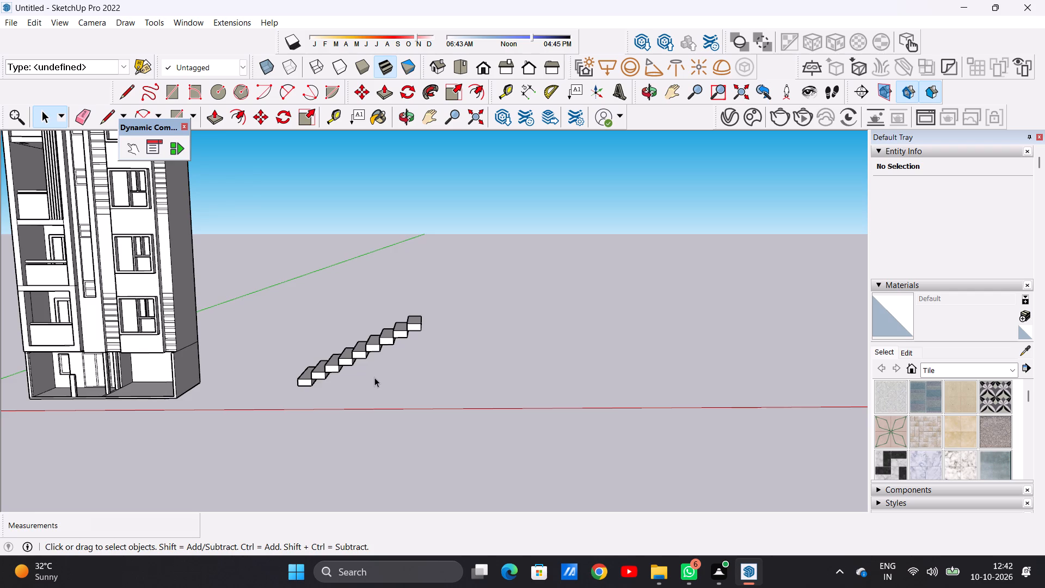
scroll(385, 364, "down", 5)
middle_click_drag(359, 354, 406, 322)
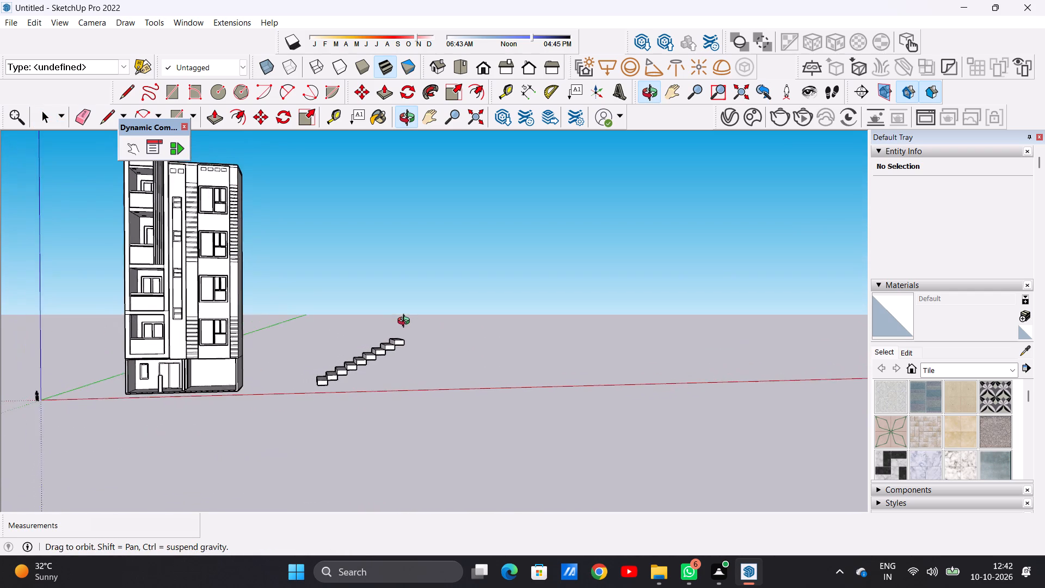
Undo the last four box copies at the top of the flight, leaving five steps.
middle_click_drag(406, 322, 383, 357)
scroll(393, 340, "up", 9)
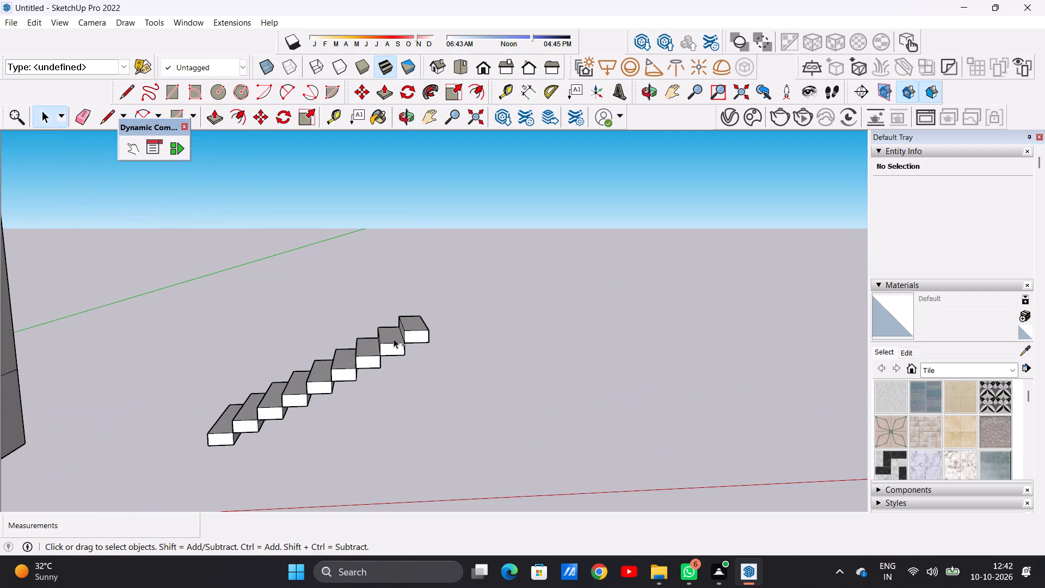
key("ctrl+z")
key("ctrl+z")
key("ctrl+z")
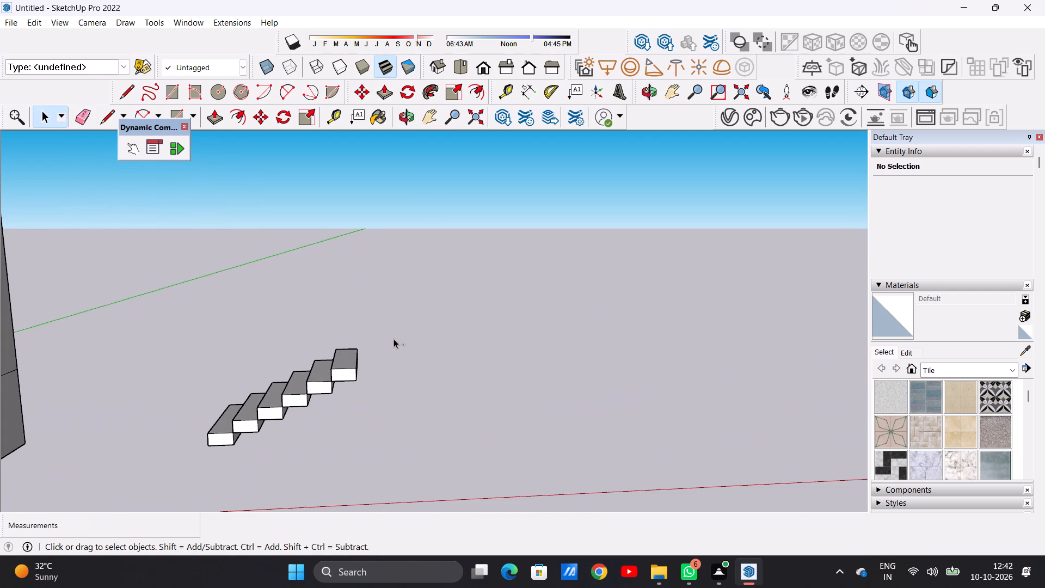
key("ctrl+z")
Select the whole five-step flight and examine it and the building's ground-floor front opening from several distances and angles.
scroll(393, 354, "down", 10)
middle_click_drag(299, 388, 317, 383)
middle_click_drag(177, 378, 230, 340)
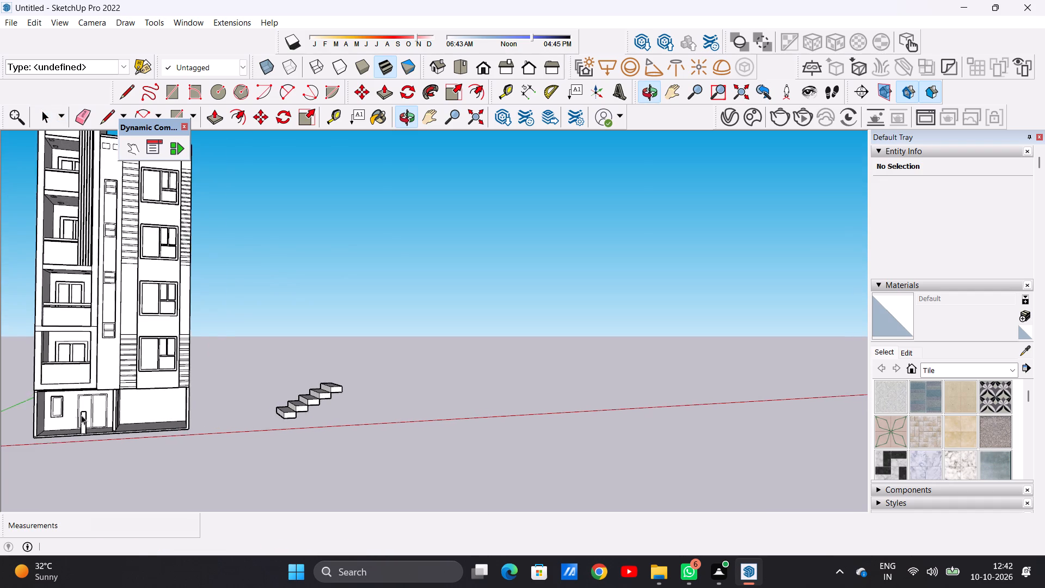
scroll(87, 412, "up", 7)
middle_click_drag(171, 430, 106, 439)
scroll(146, 426, "up", 5)
scroll(245, 392, "down", 4)
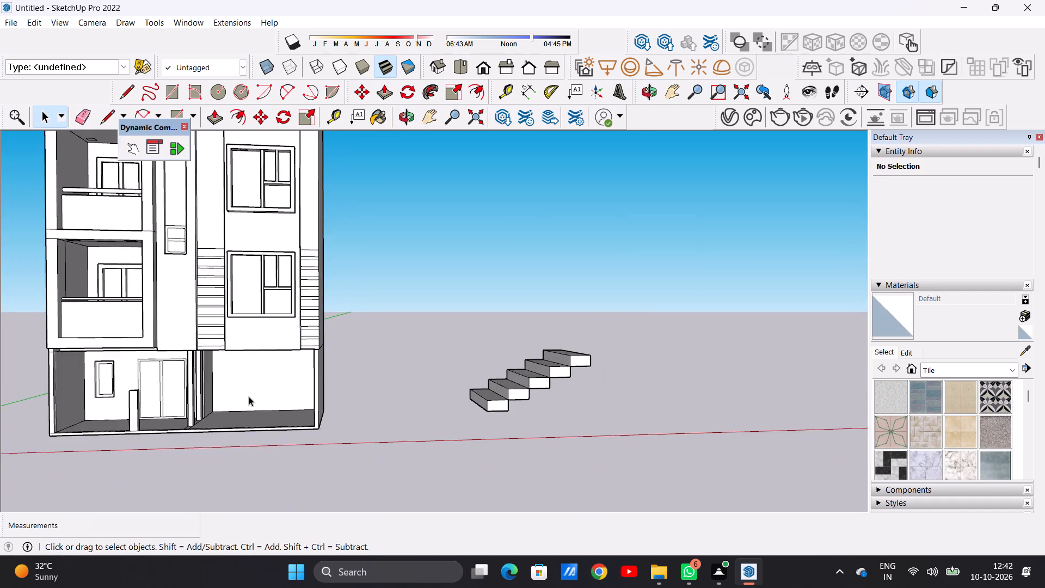
middle_click_drag(249, 397, 296, 422)
scroll(293, 419, "up", 2)
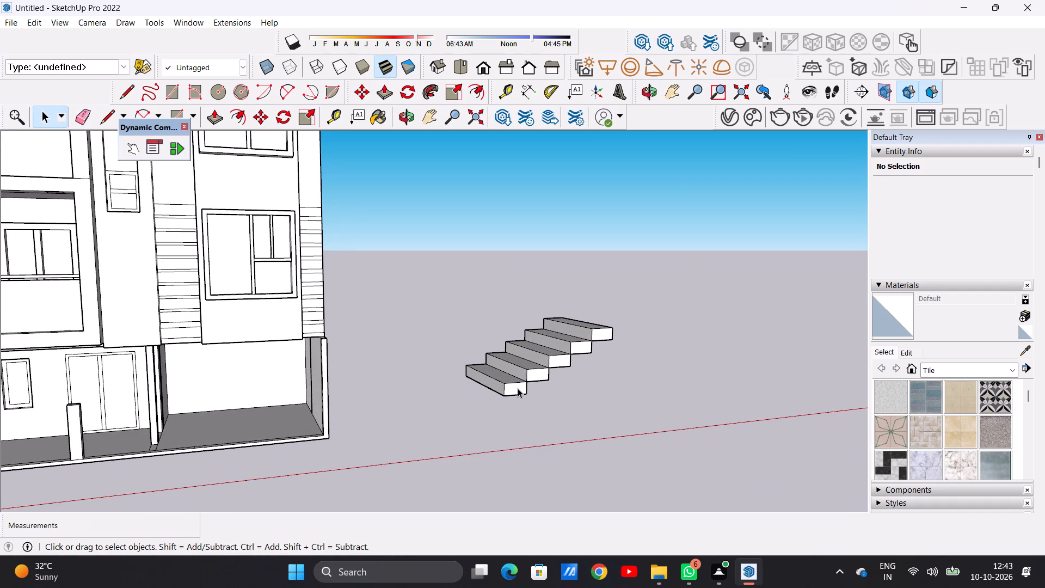
triple_click(518, 388)
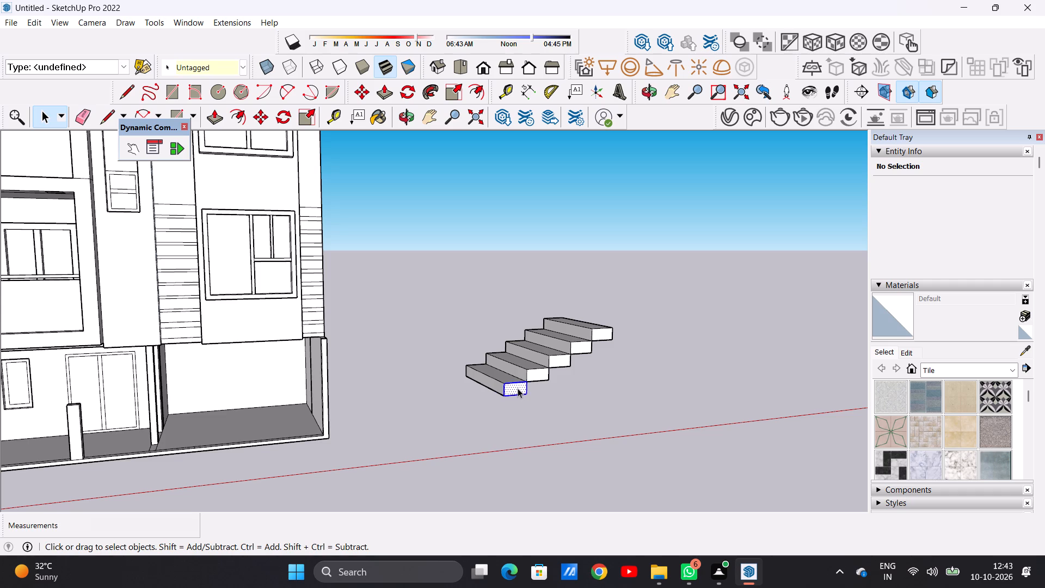
left_click(518, 388)
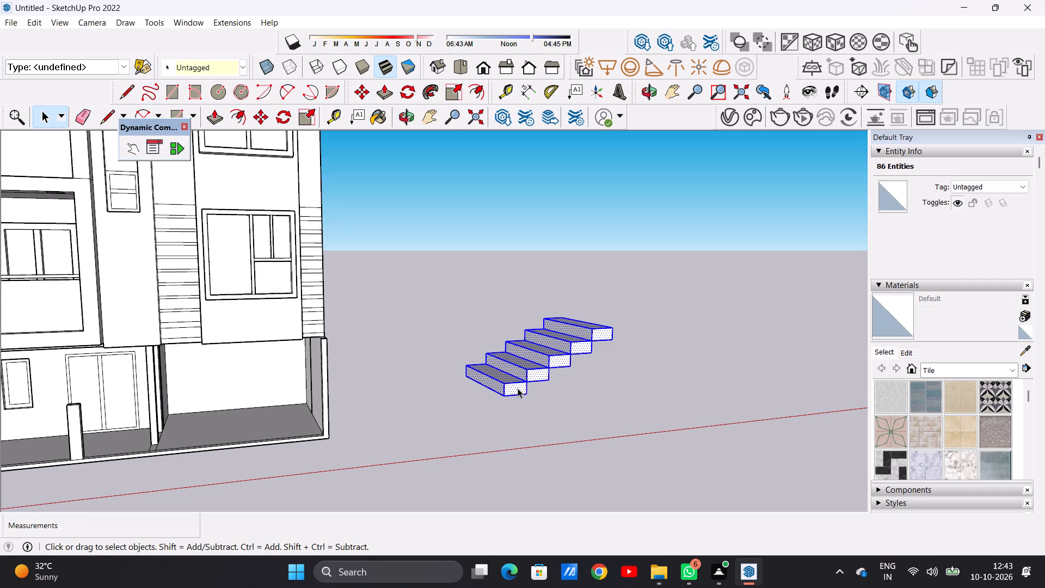
scroll(480, 382, "down", 2)
middle_click_drag(493, 381, 460, 372)
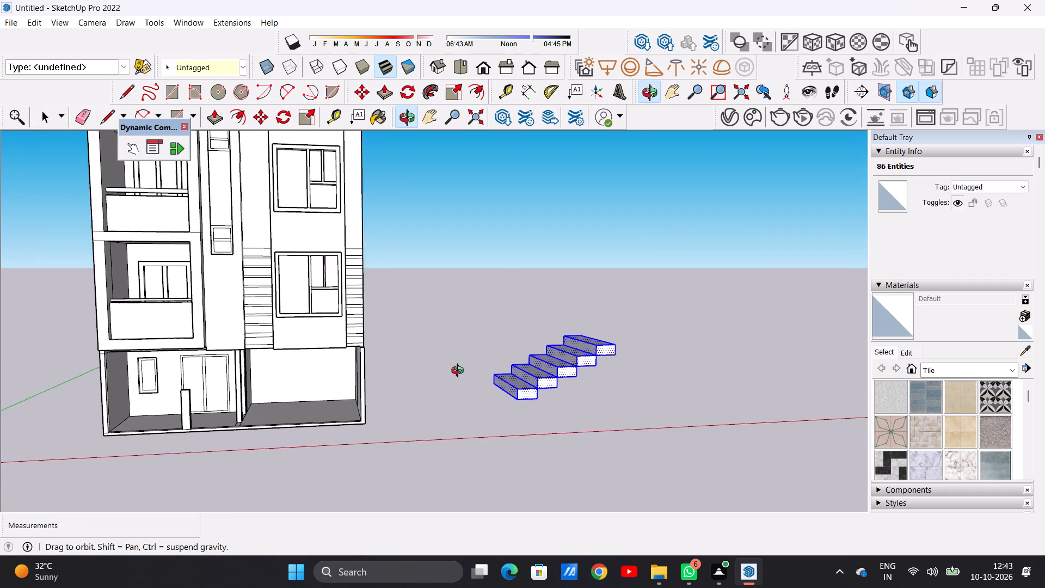
middle_click_drag(460, 372, 463, 369)
middle_click_drag(571, 355, 558, 378)
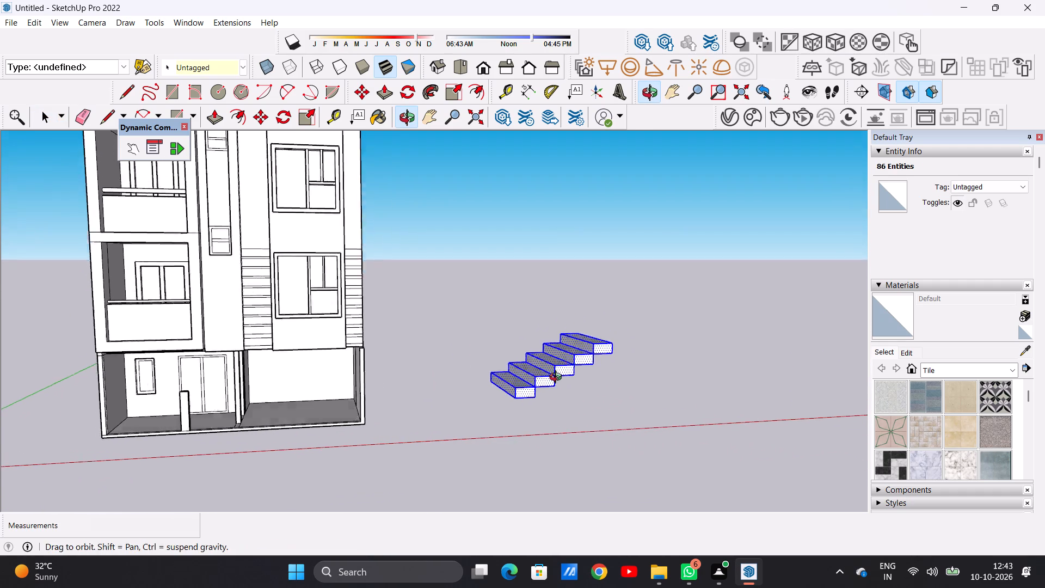
middle_click_drag(558, 378, 508, 424)
scroll(488, 376, "down", 10)
scroll(550, 345, "up", 15)
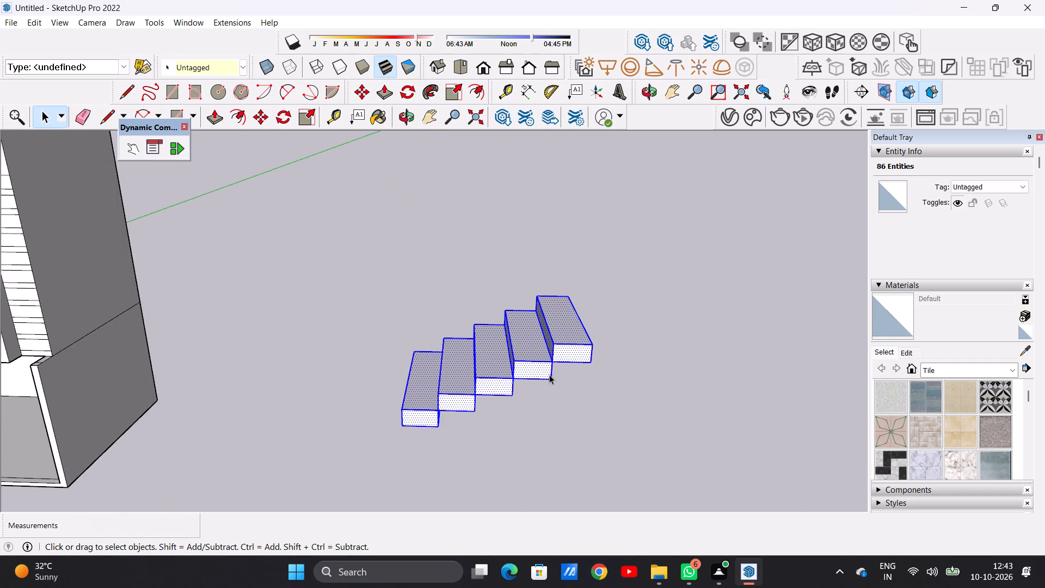
scroll(460, 376, "down", 16)
scroll(512, 346, "up", 8)
middle_click_drag(417, 310, 487, 257)
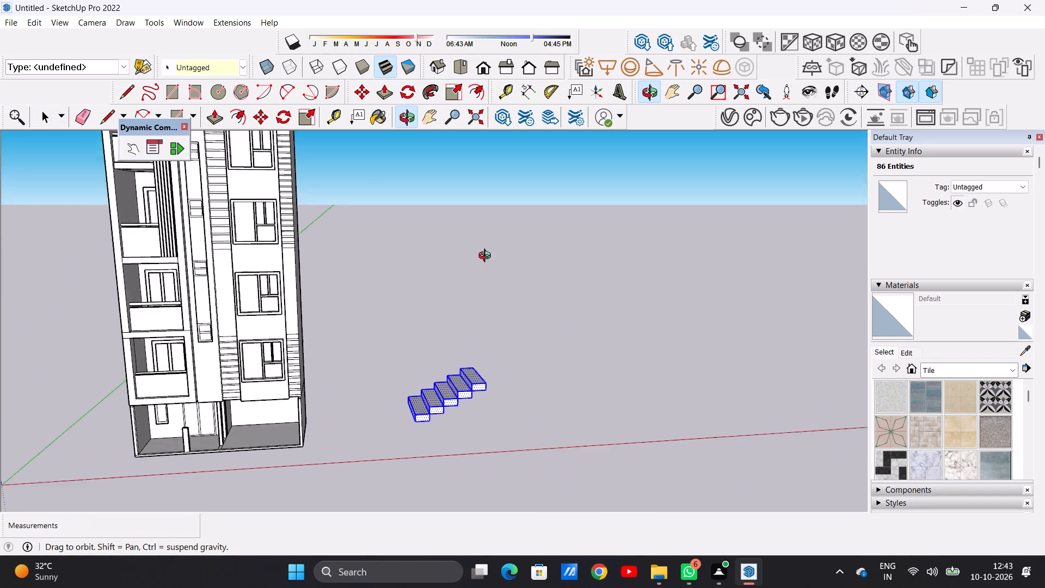
middle_click_drag(487, 257, 530, 230)
scroll(405, 292, "down", 5)
scroll(369, 369, "up", 2)
middle_click_drag(337, 372, 211, 376)
scroll(211, 376, "up", 14)
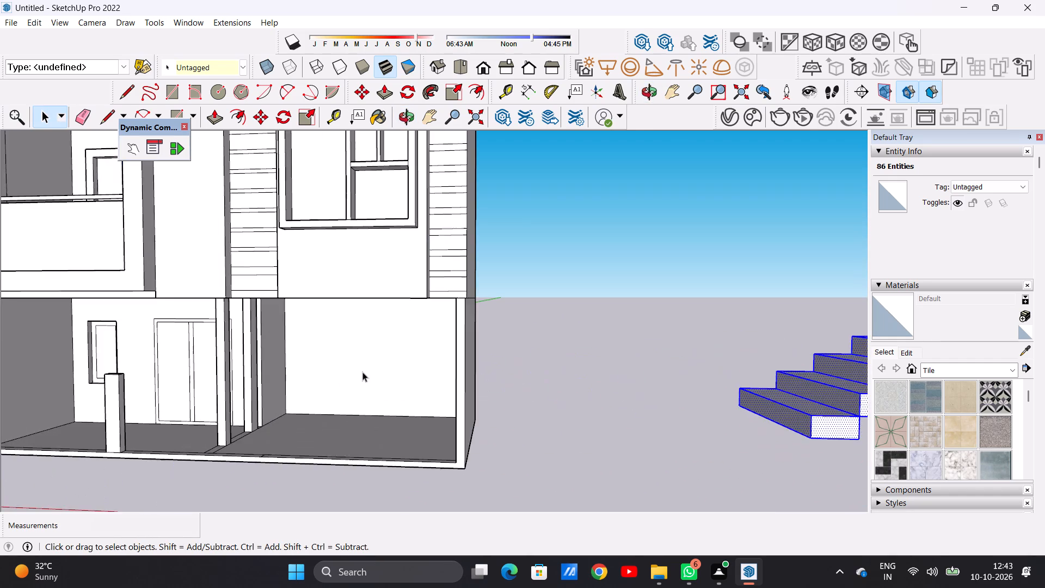
middle_click_drag(354, 381, 428, 446)
scroll(330, 401, "down", 8)
scroll(330, 382, "up", 3)
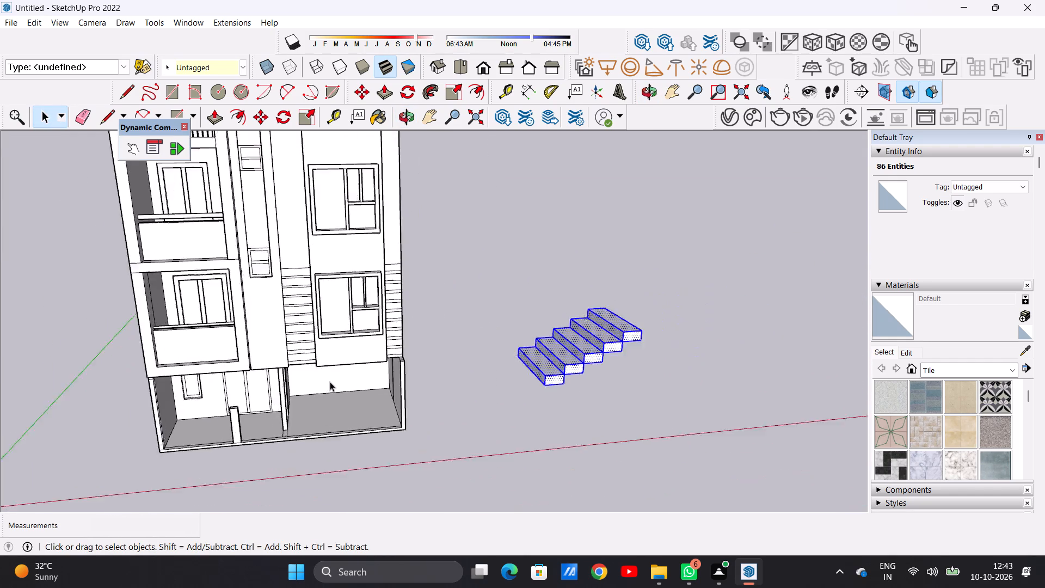
scroll(330, 382, "up", 4)
scroll(324, 388, "down", 6)
scroll(341, 412, "up", 1)
middle_click_drag(337, 415, 333, 400)
scroll(351, 426, "up", 4)
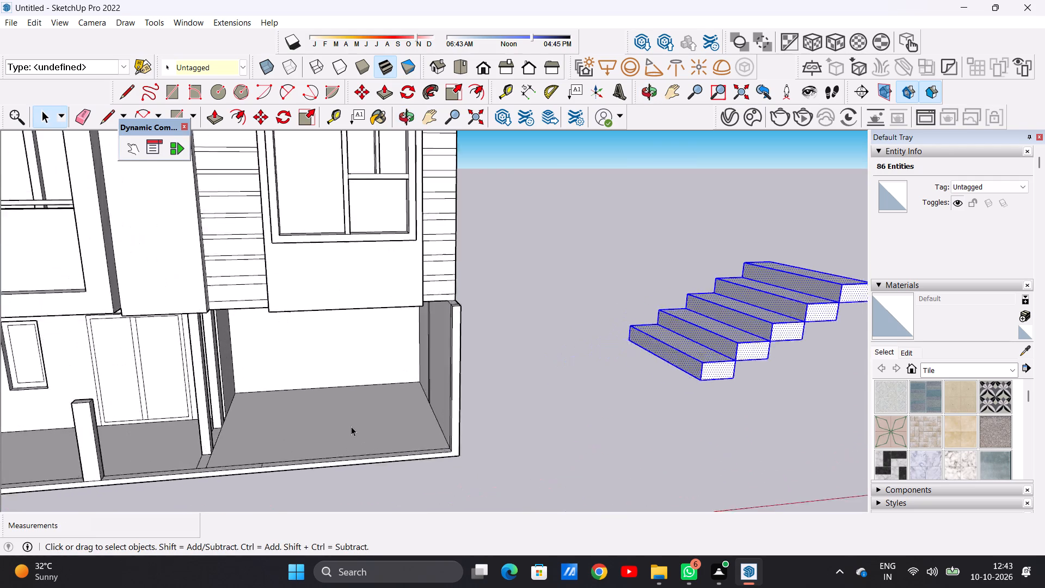
scroll(351, 426, "up", 4)
scroll(322, 401, "down", 10)
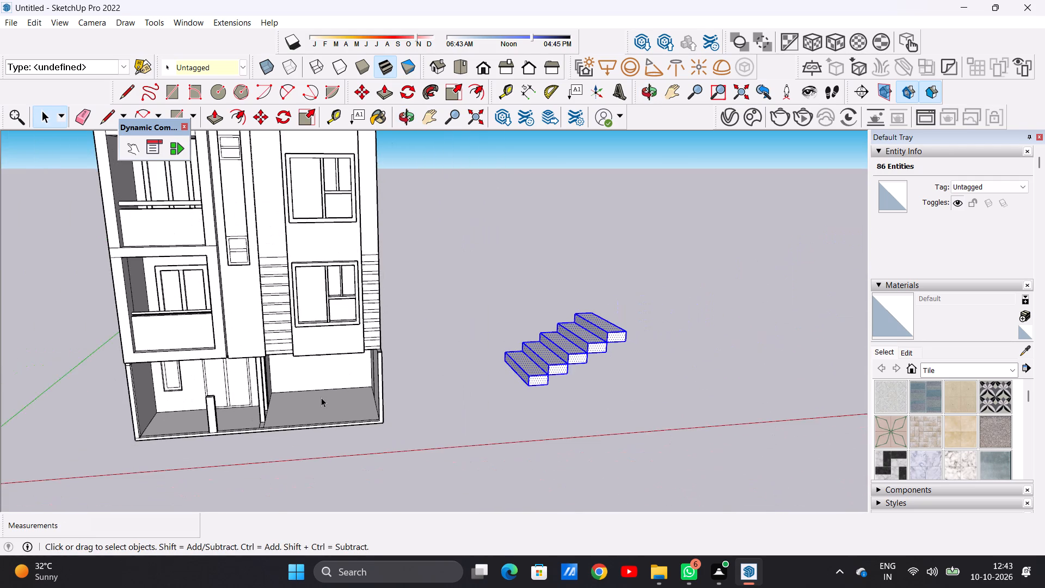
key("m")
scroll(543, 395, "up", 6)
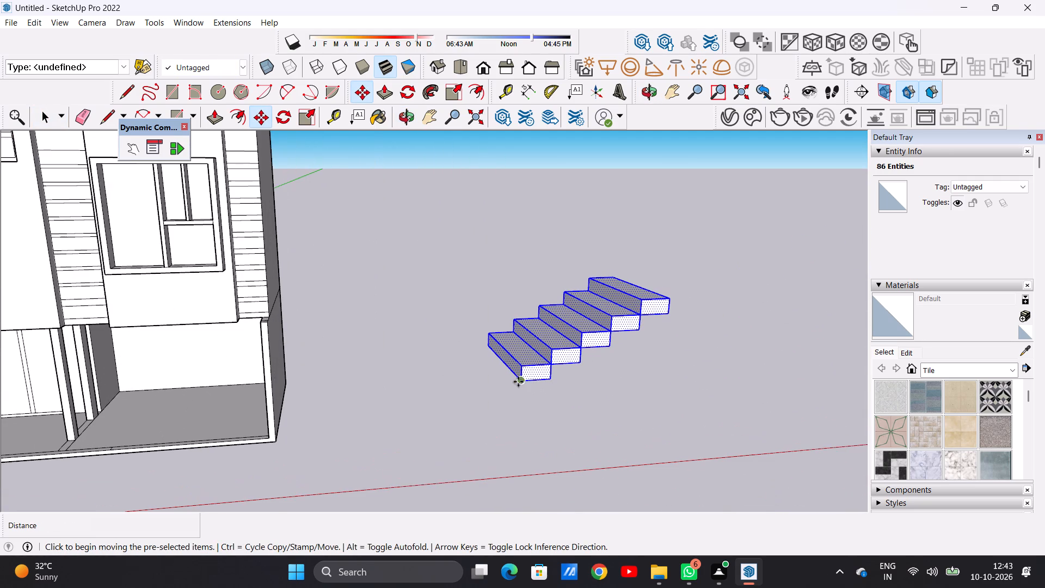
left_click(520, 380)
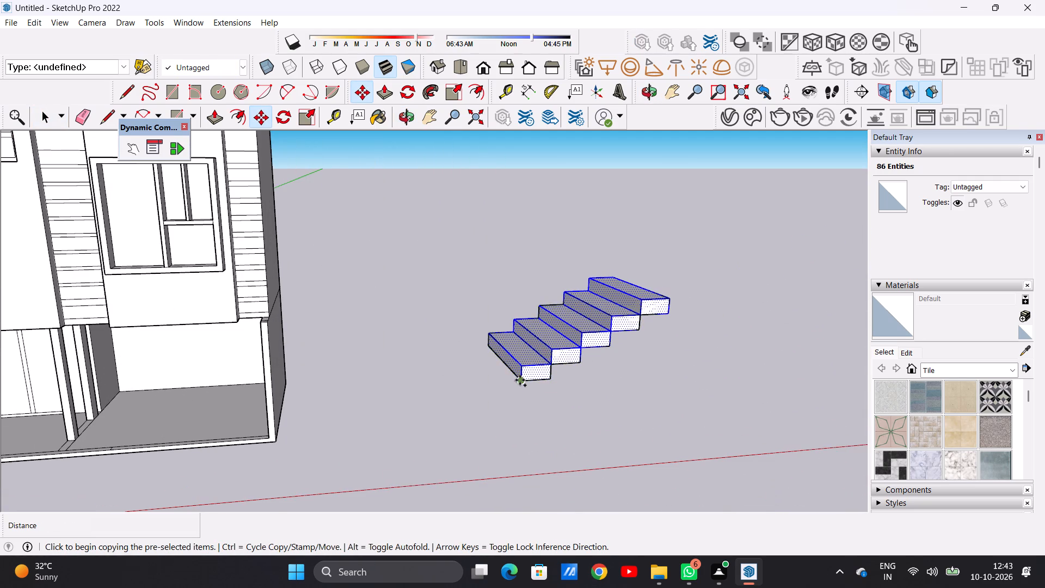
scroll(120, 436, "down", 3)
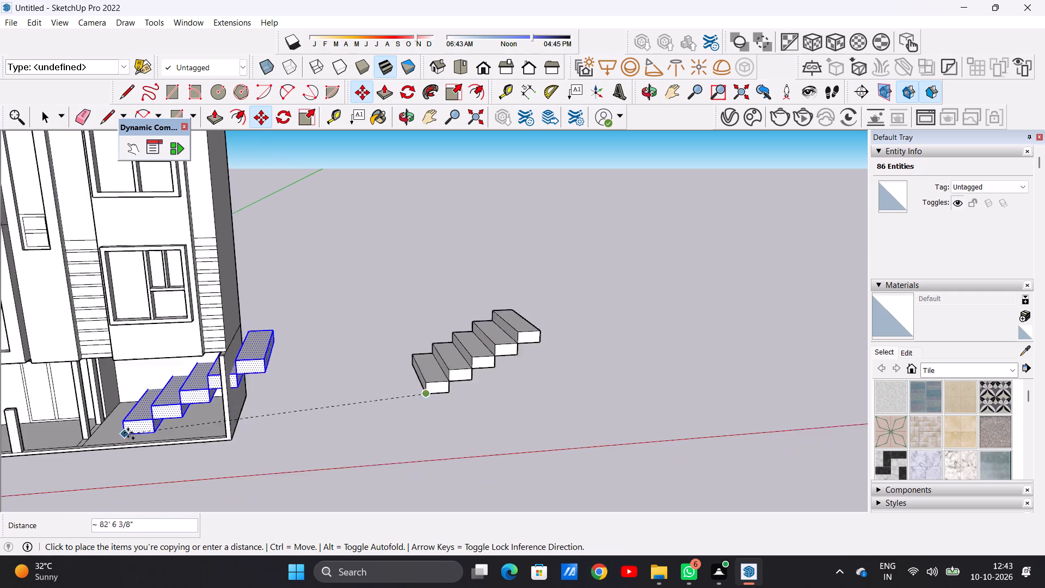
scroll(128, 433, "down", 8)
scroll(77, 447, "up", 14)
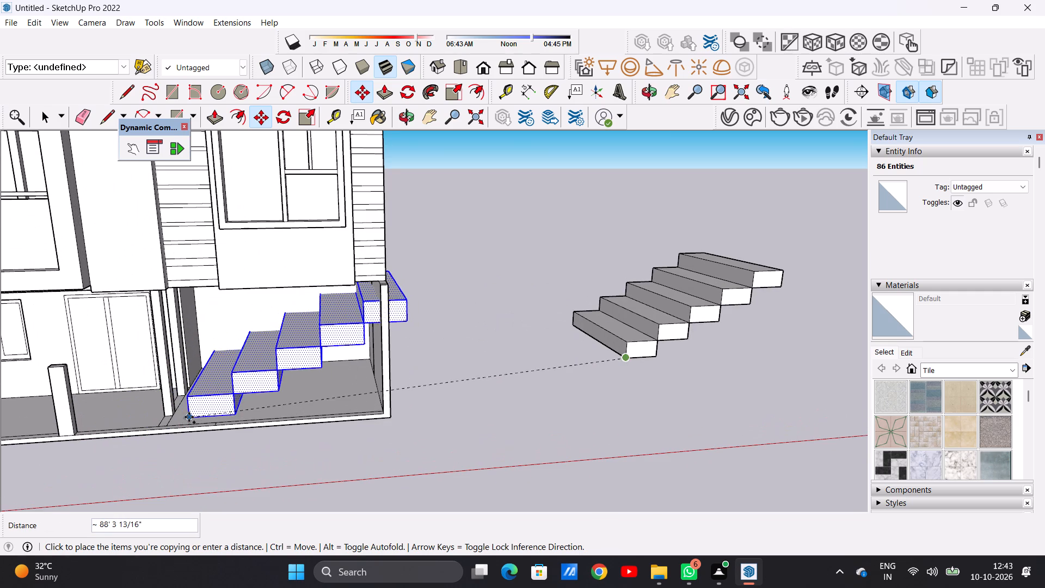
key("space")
Undo the remaining boxes of the flight, including the original box, so the ground beside the building is empty.
scroll(501, 385, "down", 10)
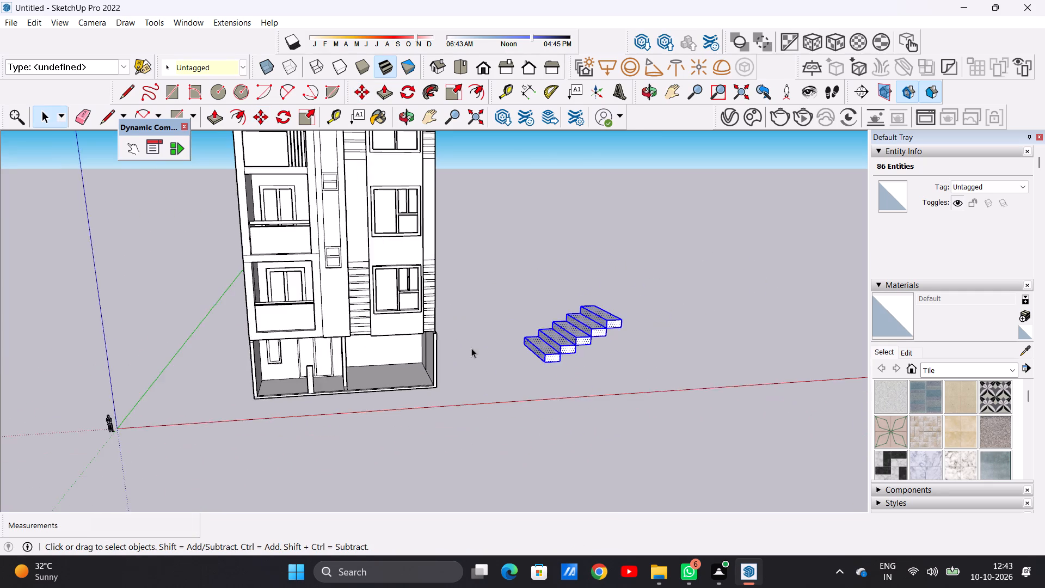
scroll(471, 348, "down", 1)
middle_click_drag(616, 333, 262, 336)
scroll(303, 357, "down", 7)
middle_click_drag(532, 400, 235, 396)
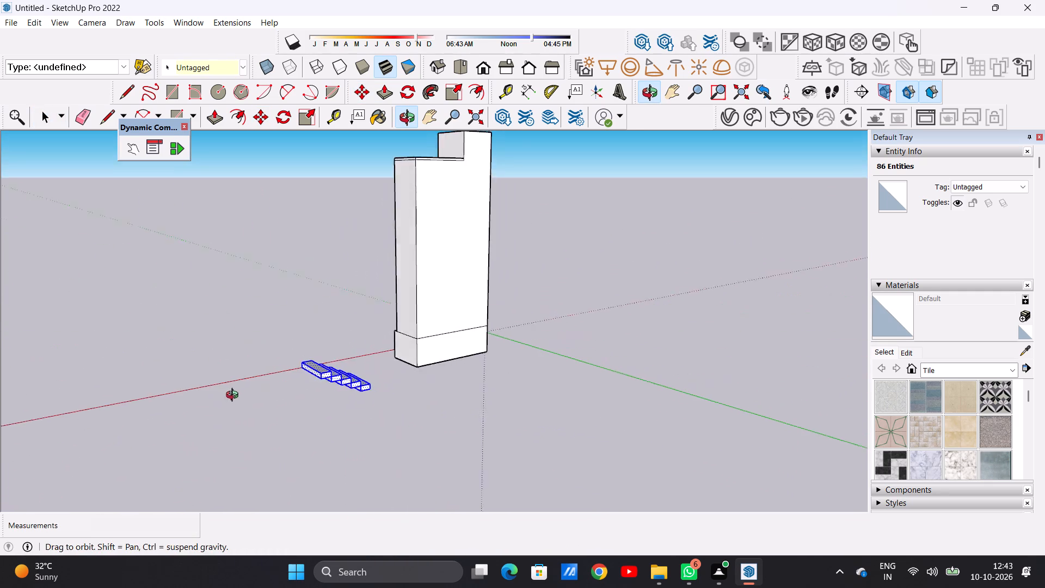
middle_click_drag(235, 396, 215, 384)
scroll(291, 357, "up", 9)
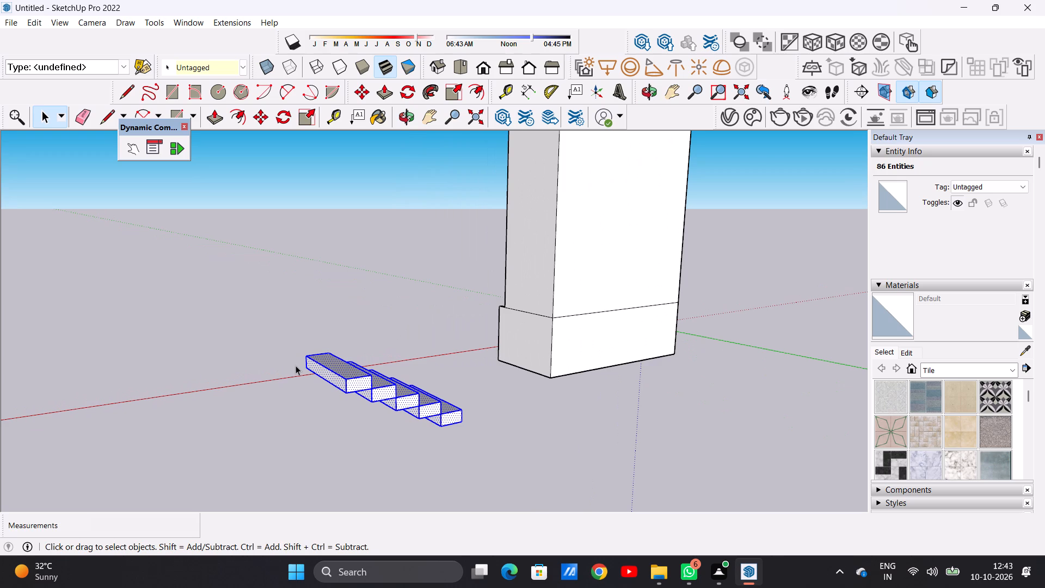
key("ctrl+z")
key("z")
key("ctrl+z")
key("ctrl+z")
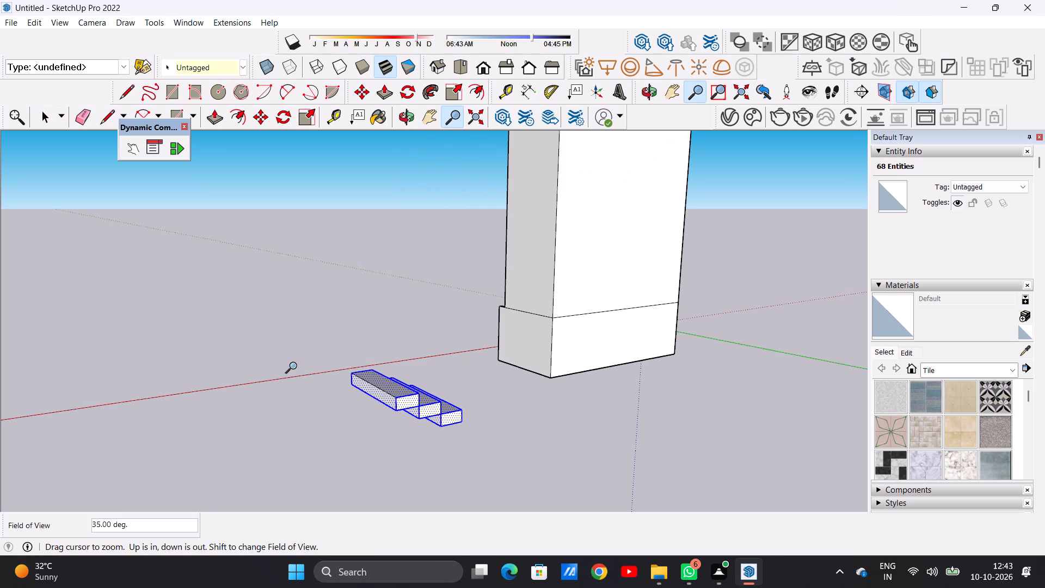
key("ctrl+z")
key("ctrl+z")
key("ctrl+z")
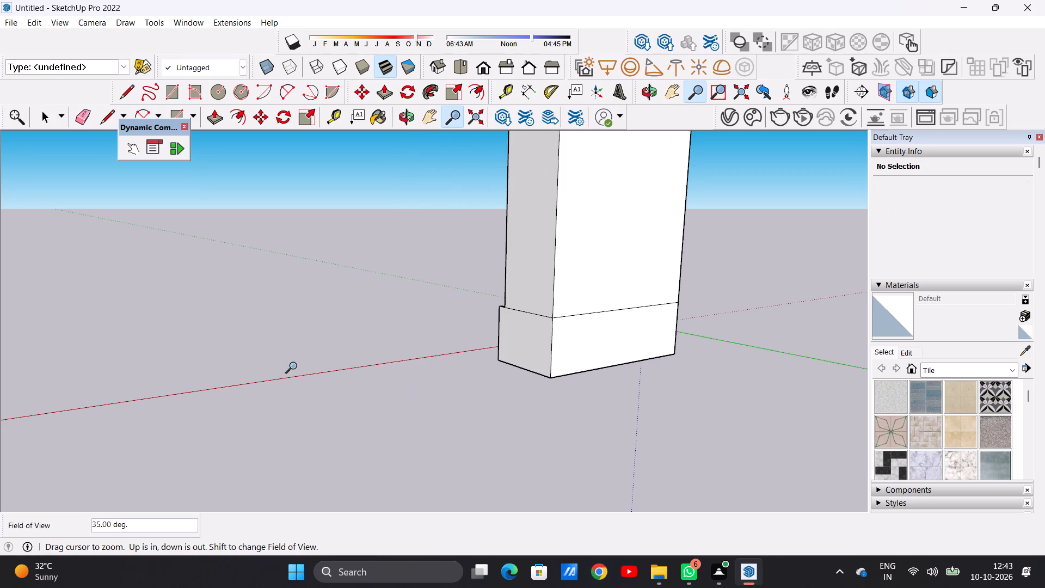
key("space")
Draw a ground-level rectangle about 4' 10" by 13' 2" beside the building's front corner.
scroll(296, 366, "down", 13)
middle_click_drag(295, 388, 690, 384)
scroll(599, 365, "down", 4)
middle_click_drag(539, 388, 556, 406)
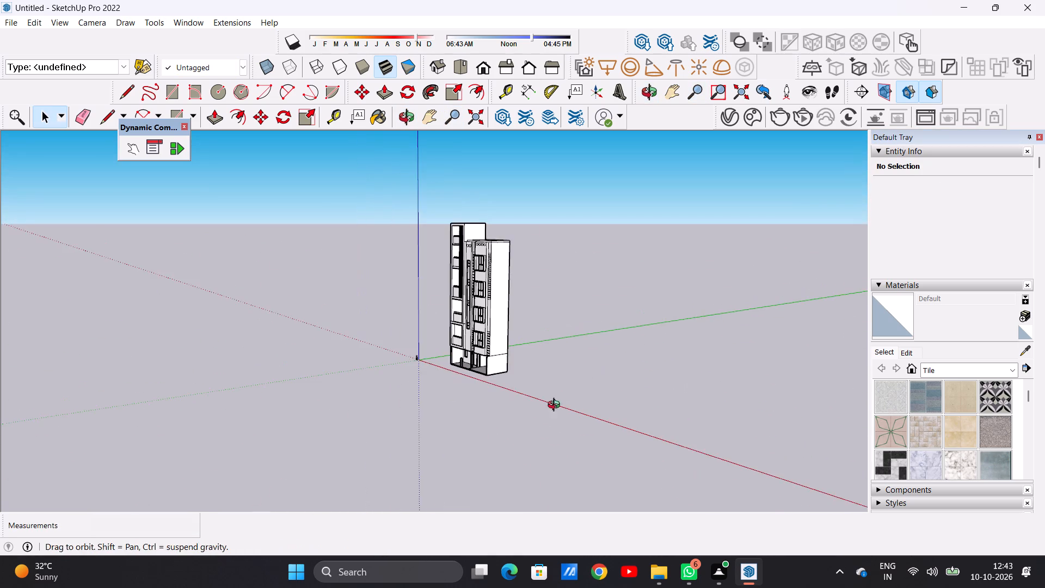
middle_click_drag(556, 406, 718, 434)
scroll(573, 352, "up", 4)
middle_click_drag(483, 317, 502, 258)
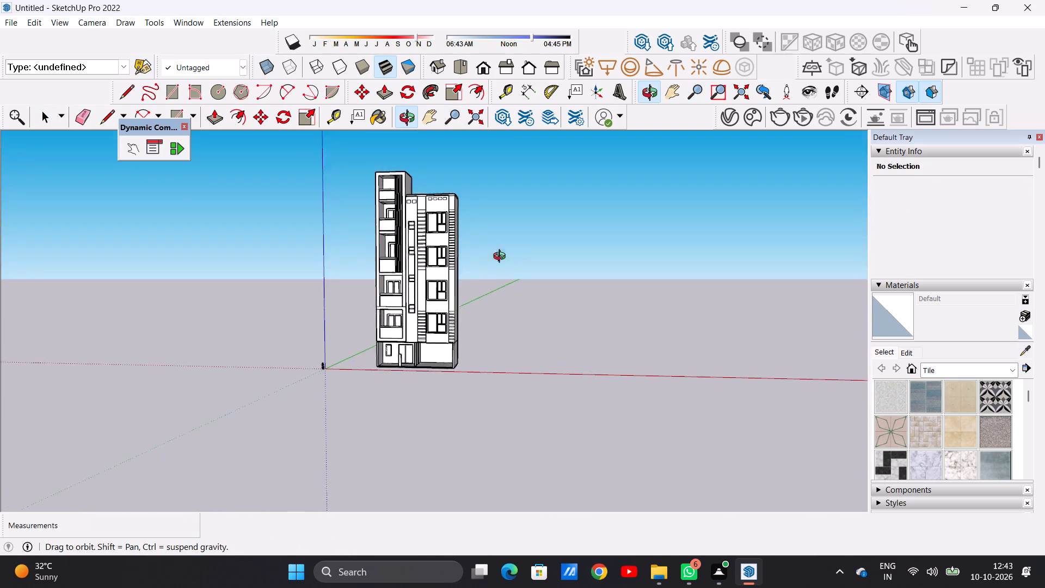
middle_click_drag(502, 258, 505, 341)
scroll(517, 346, "up", 16)
key("r")
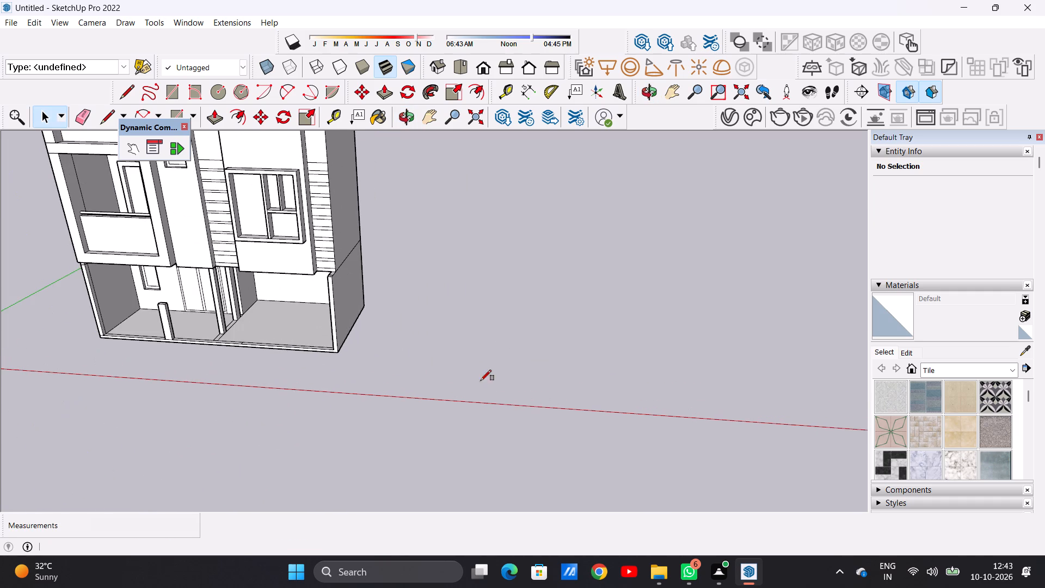
scroll(442, 361, "up", 5)
left_click(383, 346)
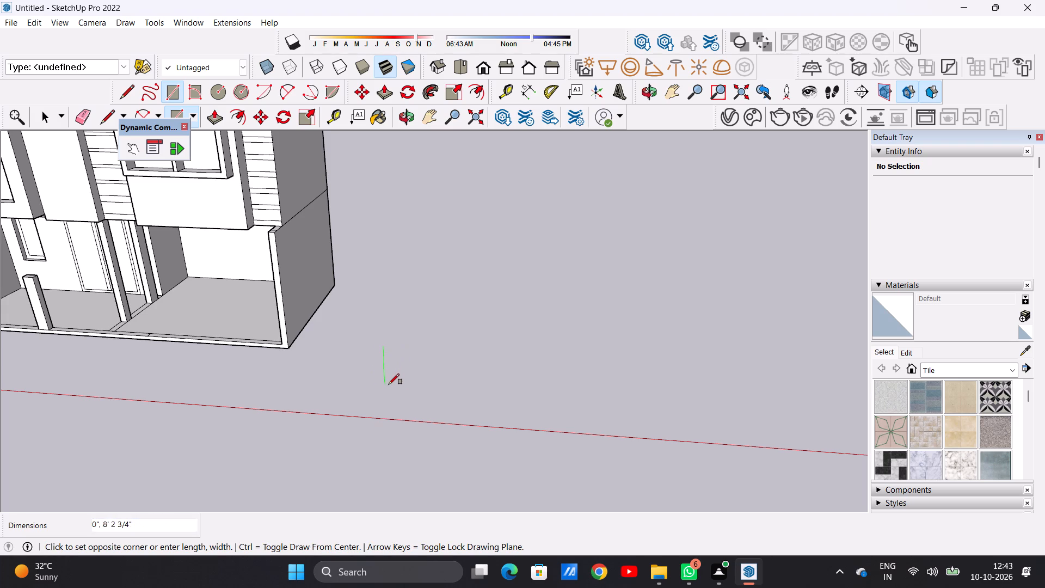
left_click(396, 385)
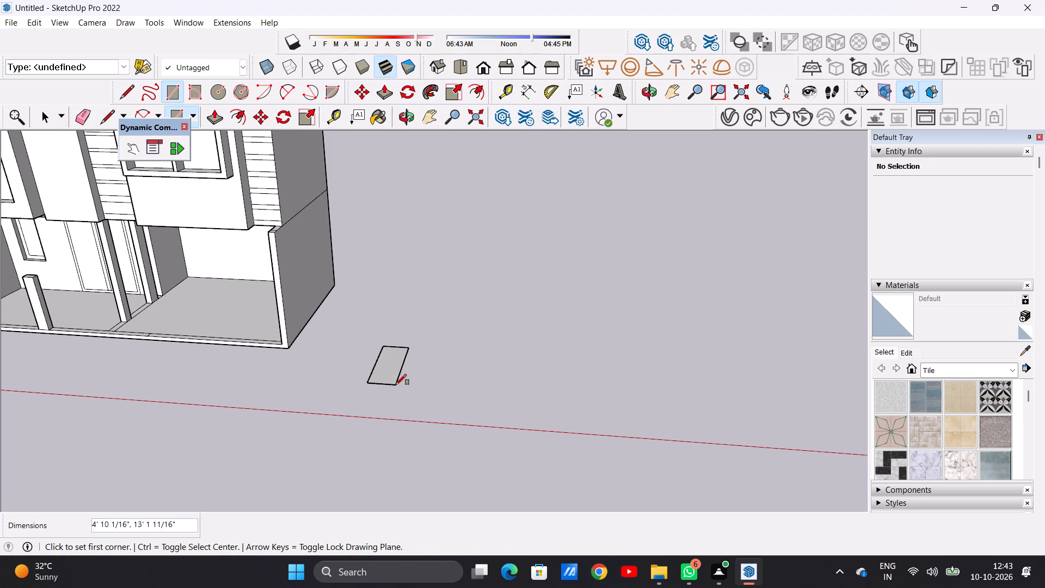
key("space")
Draw a line across the rectangle's width near its back edge, dividing it into a short back part and a longer front part.
scroll(417, 367, "down", 5)
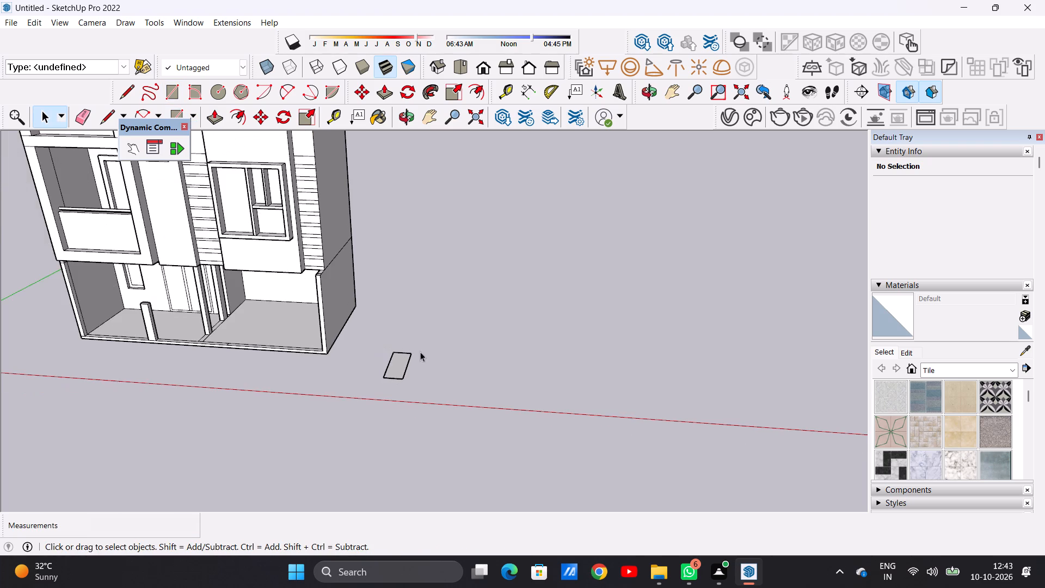
middle_click_drag(371, 365, 560, 317)
middle_click_drag(473, 352, 401, 396)
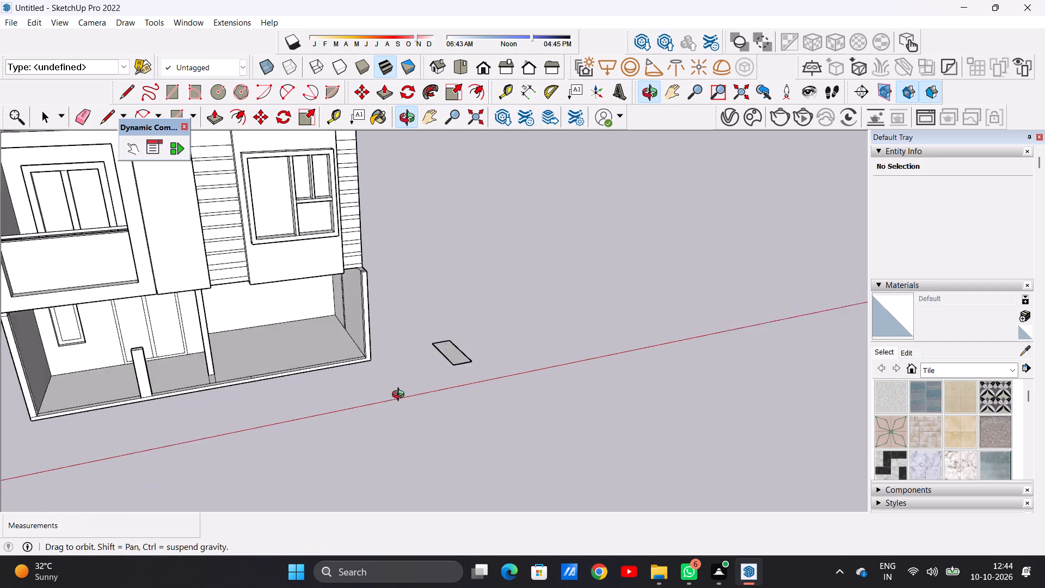
middle_click_drag(401, 396, 311, 435)
scroll(335, 373, "down", 3)
scroll(511, 333, "up", 12)
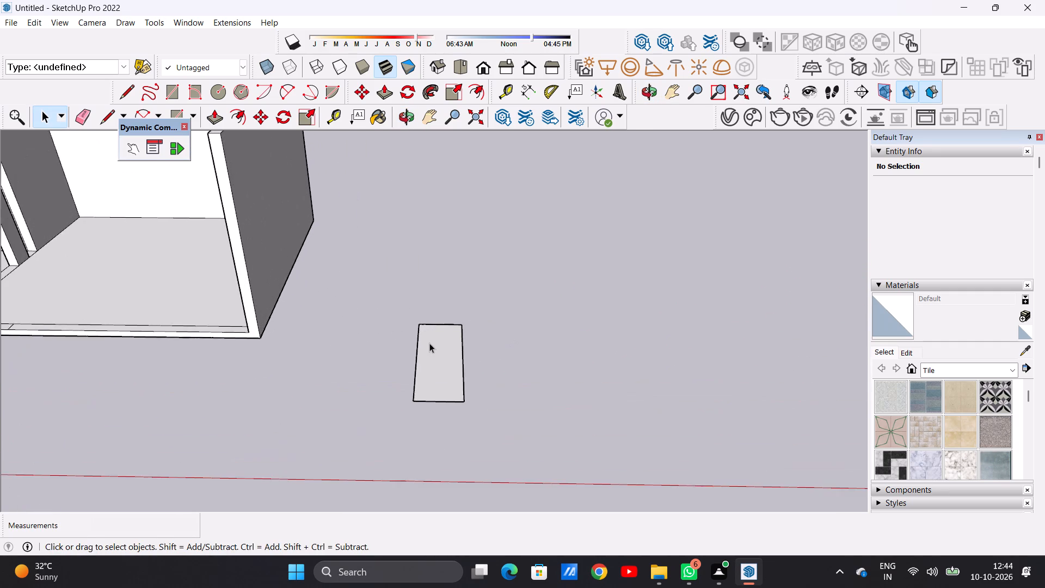
middle_click_drag(426, 356, 425, 437)
scroll(425, 437, "up", 1)
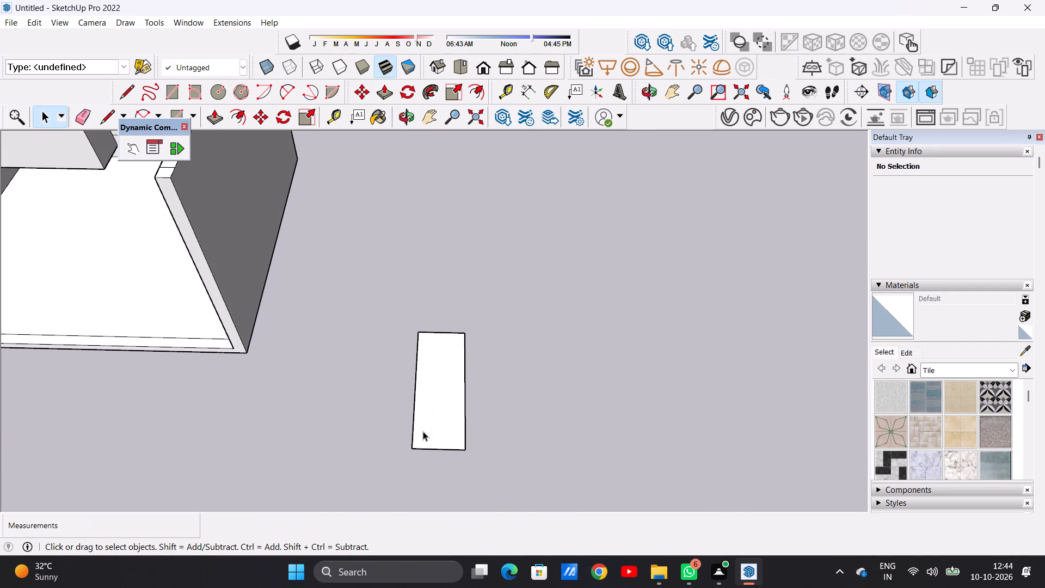
key("l")
scroll(442, 384, "up", 2)
left_click(408, 352)
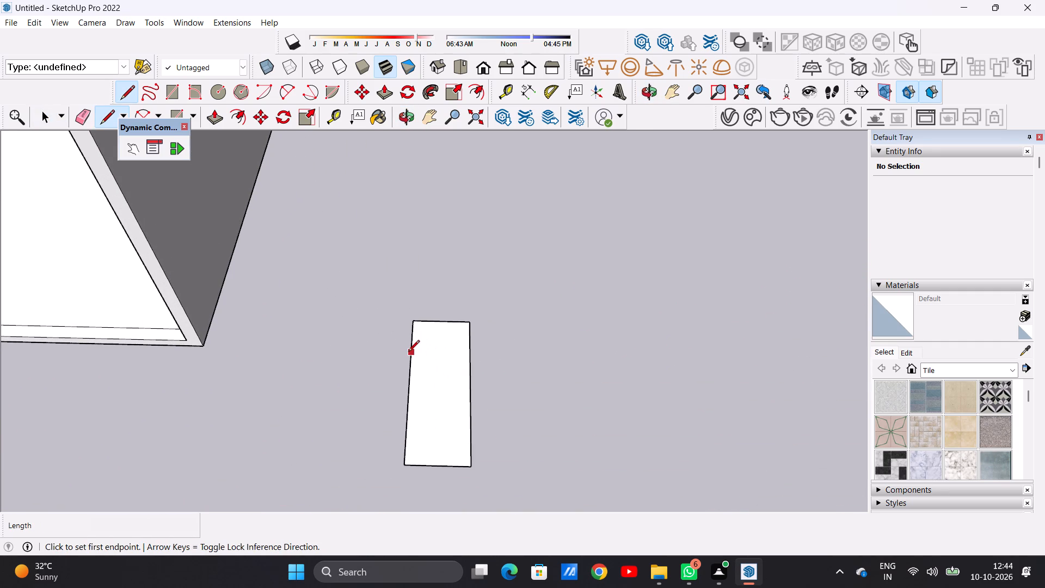
left_click(472, 354)
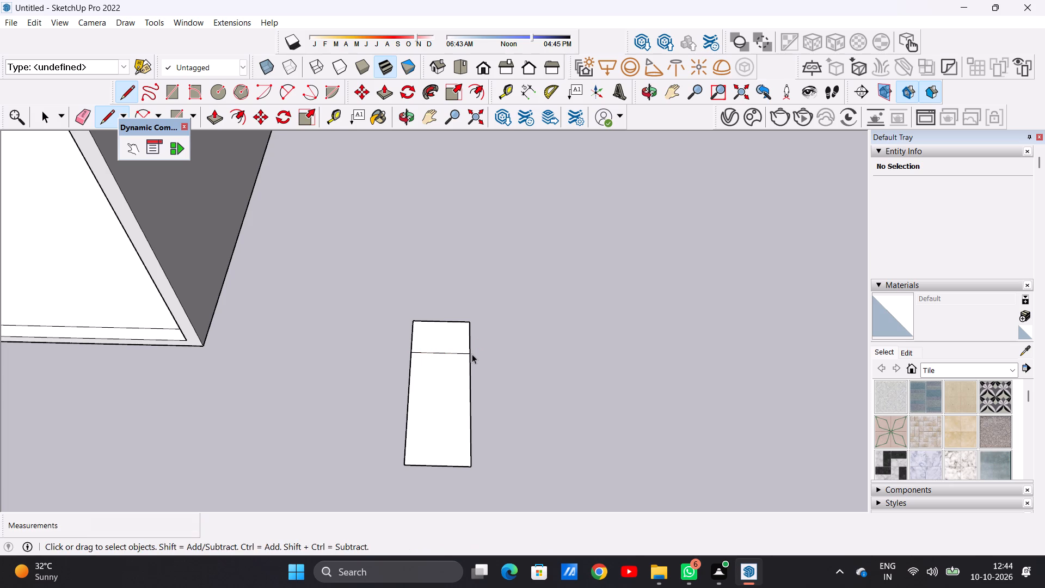
Erase the outer edges and dividing line of the rectangle's short back part, keeping only the longer front part.
key("space")
type("E")
left_click_drag(407, 331, 472, 335)
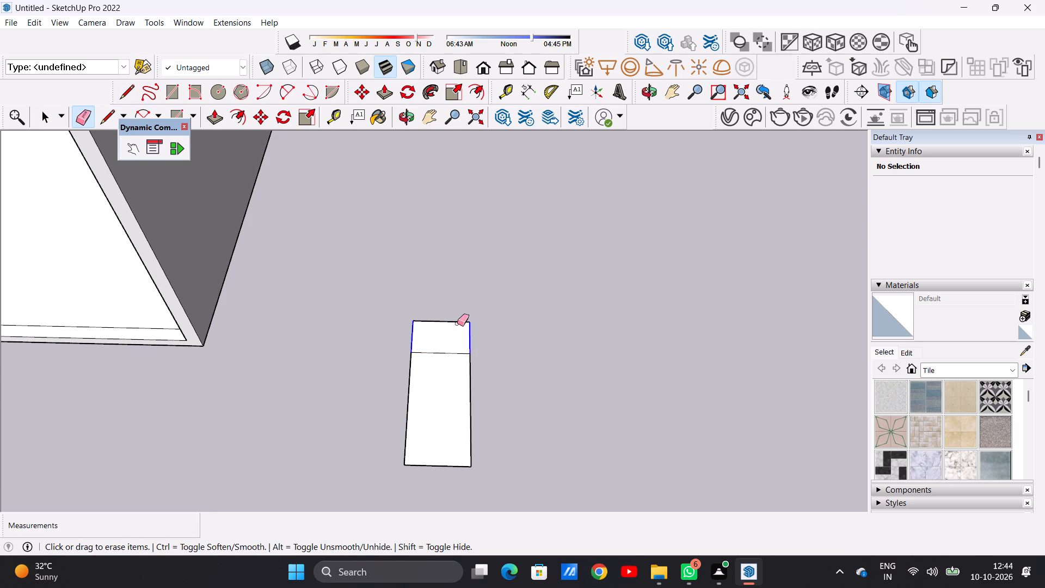
left_click_drag(448, 313, 451, 329)
scroll(478, 330, "down", 4)
scroll(460, 425, "up", 6)
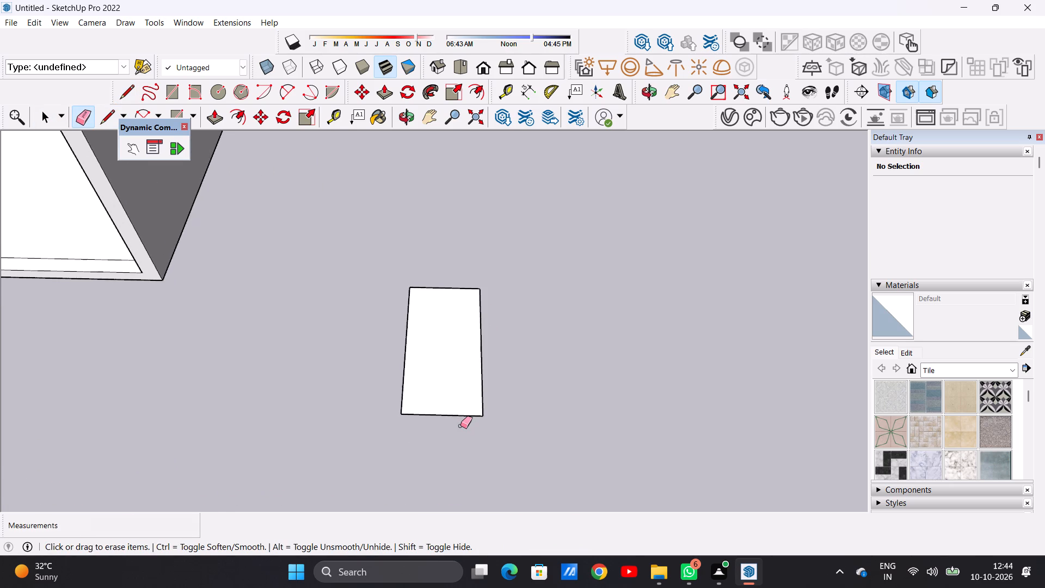
Divide the remaining rectangle lengthwise with a midline about 9' 10" long and erase the half farther from the building.
key("l")
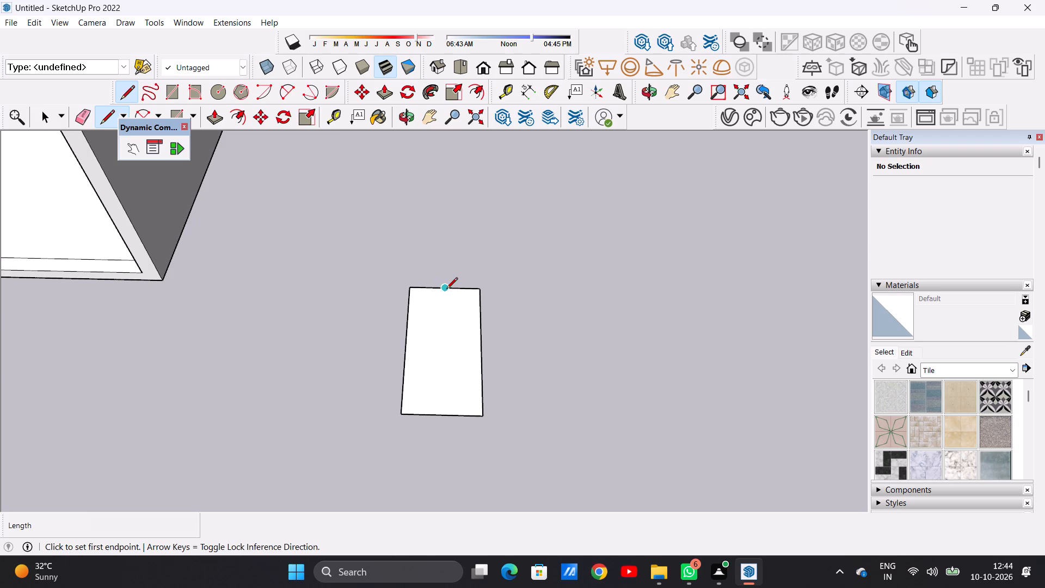
left_click(446, 290)
left_click(444, 416)
key("space")
key("e")
left_click_drag(468, 279, 473, 302)
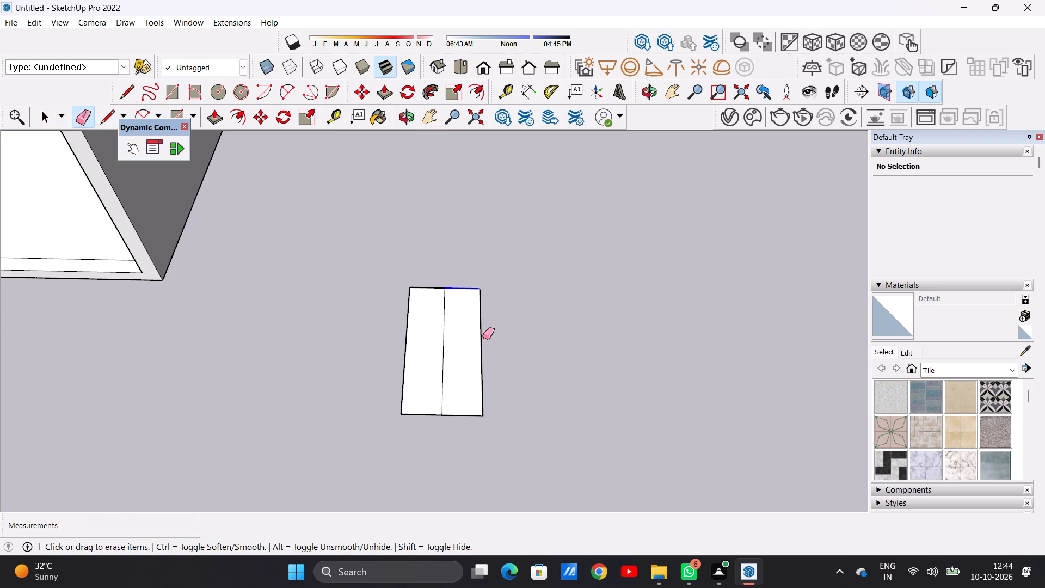
left_click_drag(489, 334, 476, 345)
left_click_drag(474, 384, 464, 422)
scroll(420, 458, "down", 4)
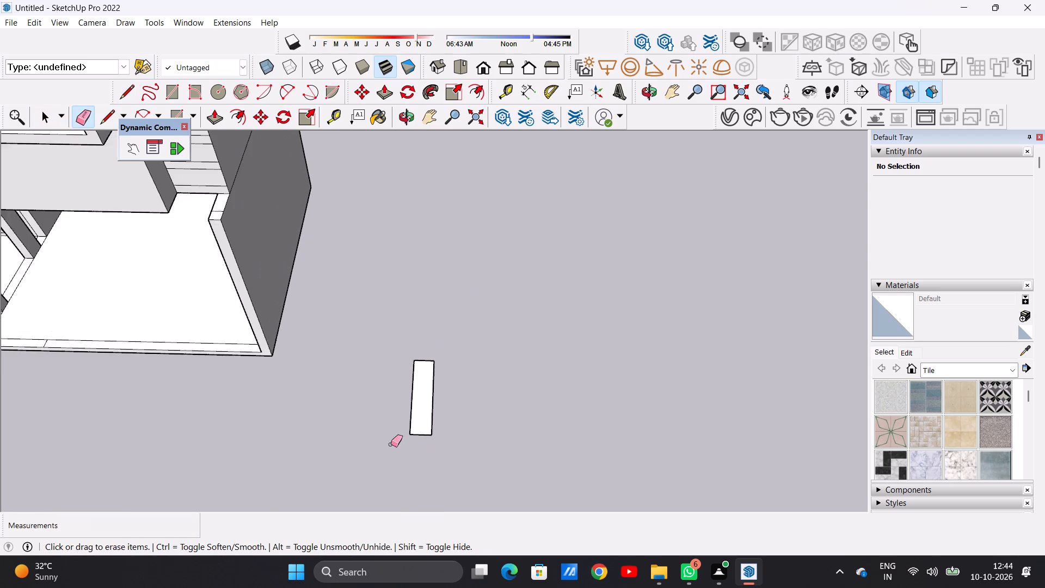
scroll(391, 444, "down", 9)
Push/Pull the narrow rectangle up about 1' 1" to form the first step box.
key("space")
scroll(417, 379, "down", 5)
middle_click_drag(418, 434, 419, 373)
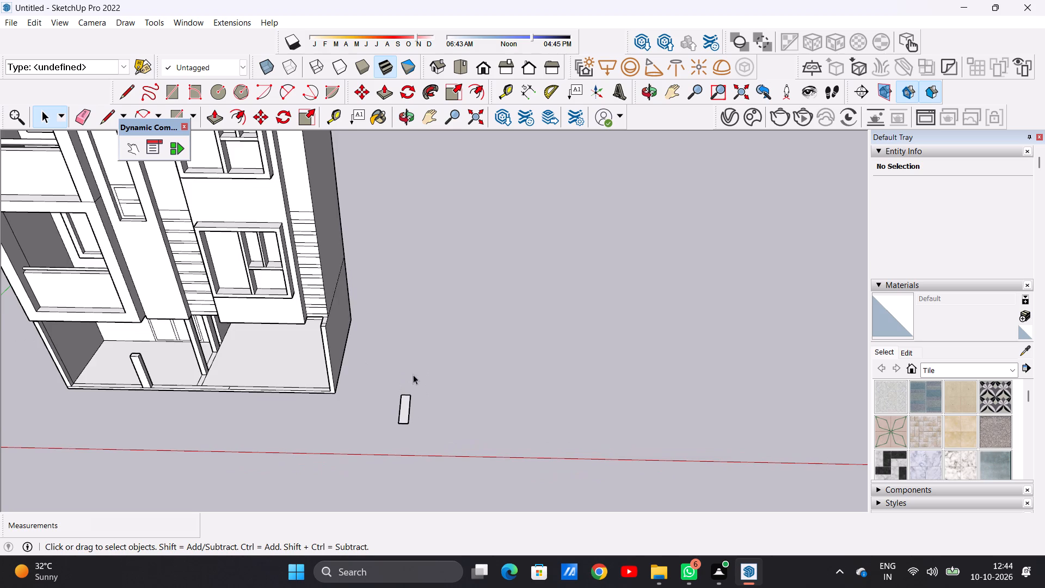
scroll(397, 397, "up", 9)
key("p")
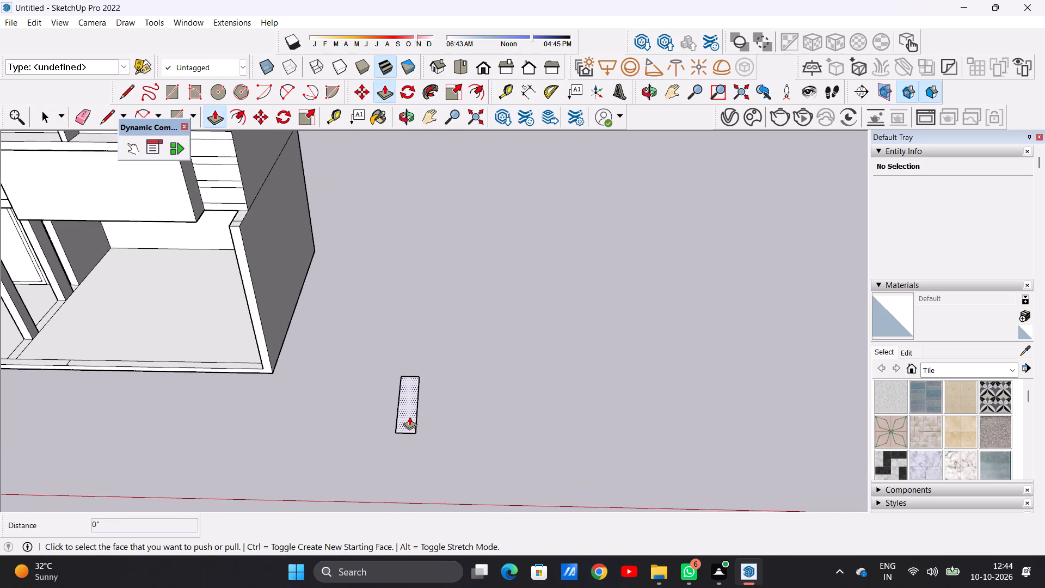
left_click(409, 416)
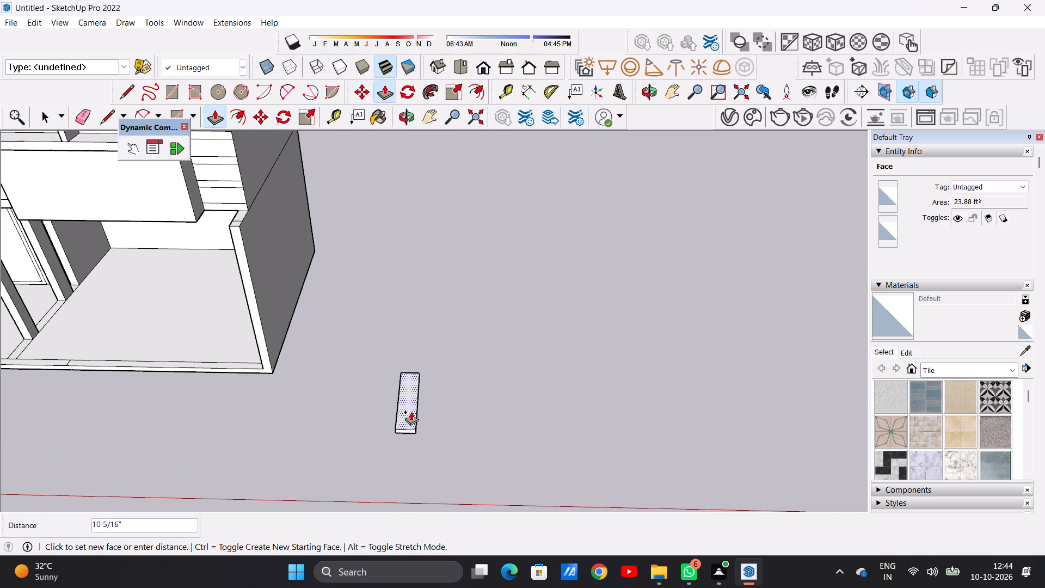
left_click(409, 411)
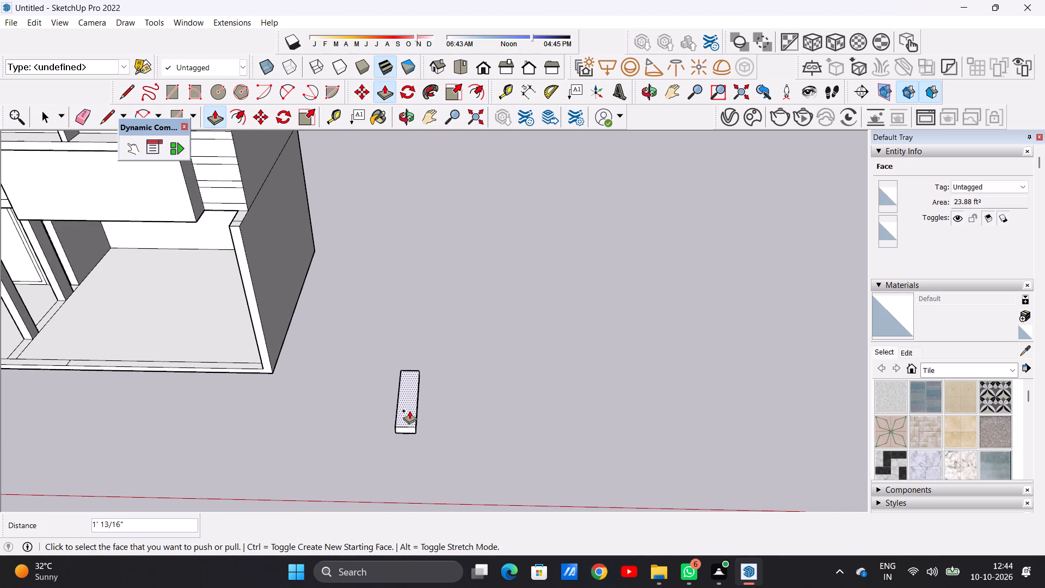
key("space")
Copy the whole step box about 2' 8" diagonally from its lower front corner to its opposite upper front corner.
middle_click_drag(448, 414, 493, 307)
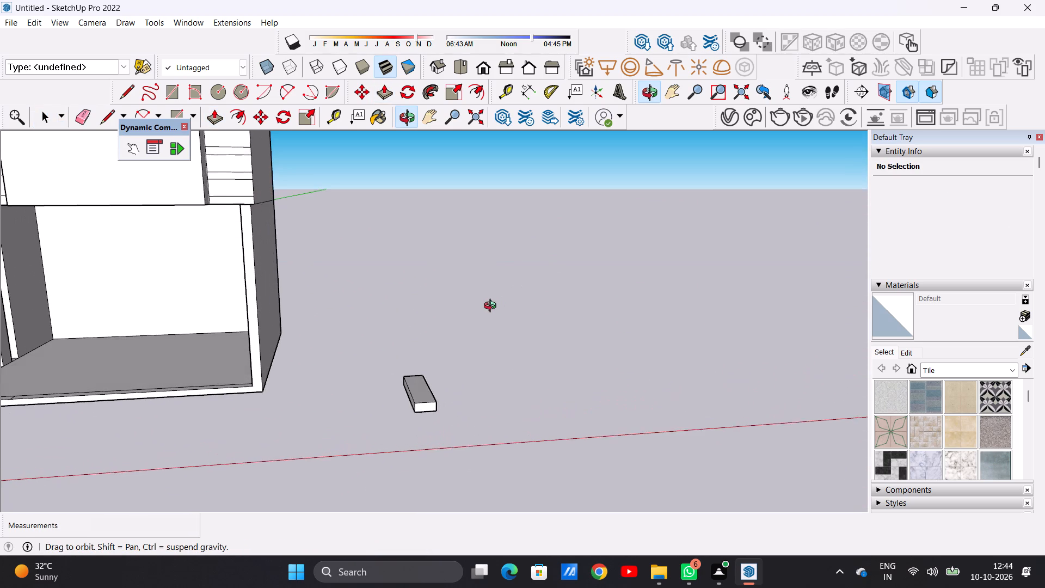
middle_click_drag(493, 307, 490, 311)
scroll(618, 364, "down", 9)
scroll(508, 365, "up", 4)
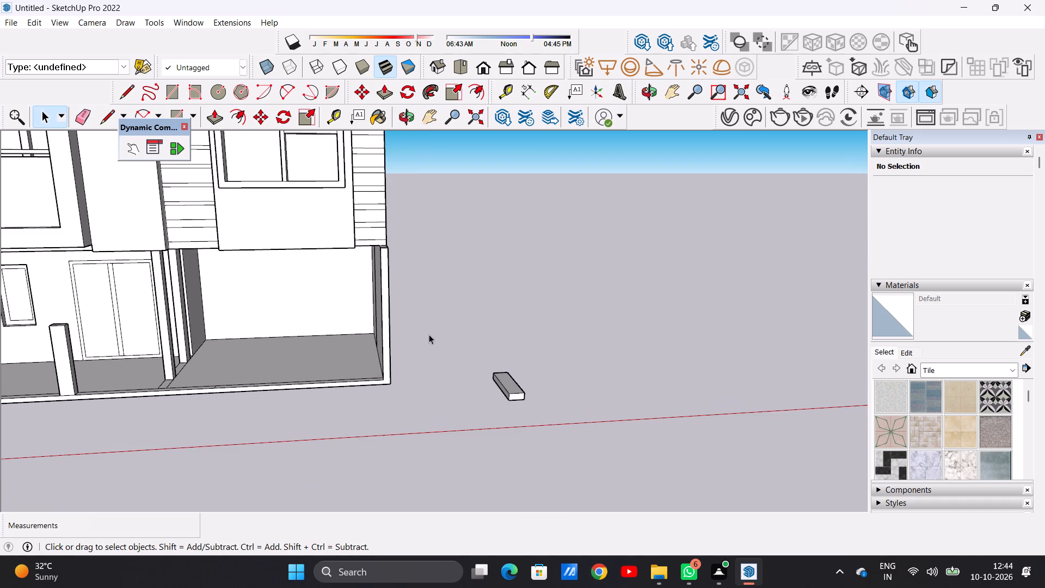
scroll(416, 332, "down", 5)
scroll(538, 376, "up", 11)
triple_click(429, 360)
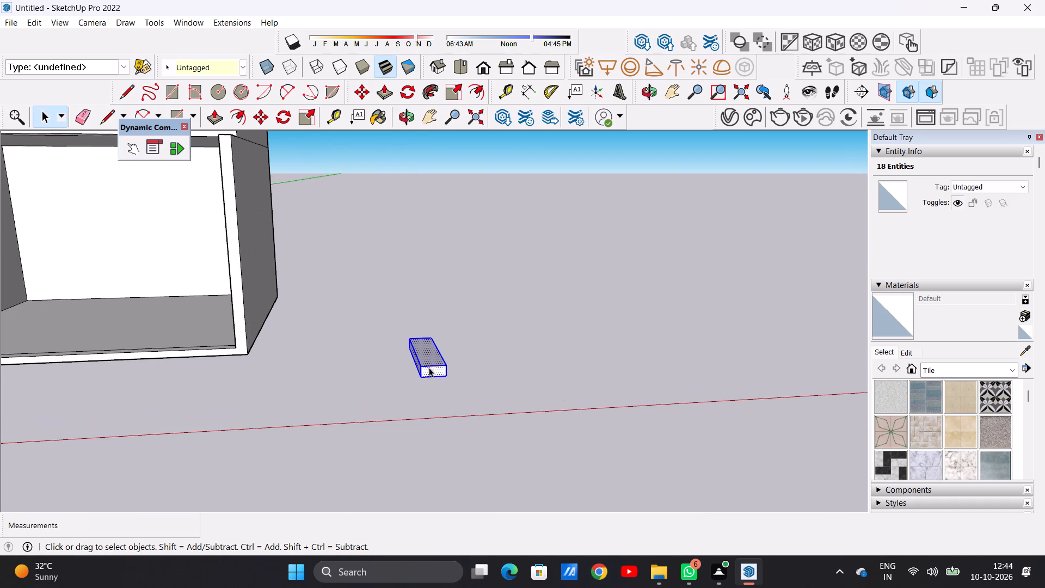
key("m")
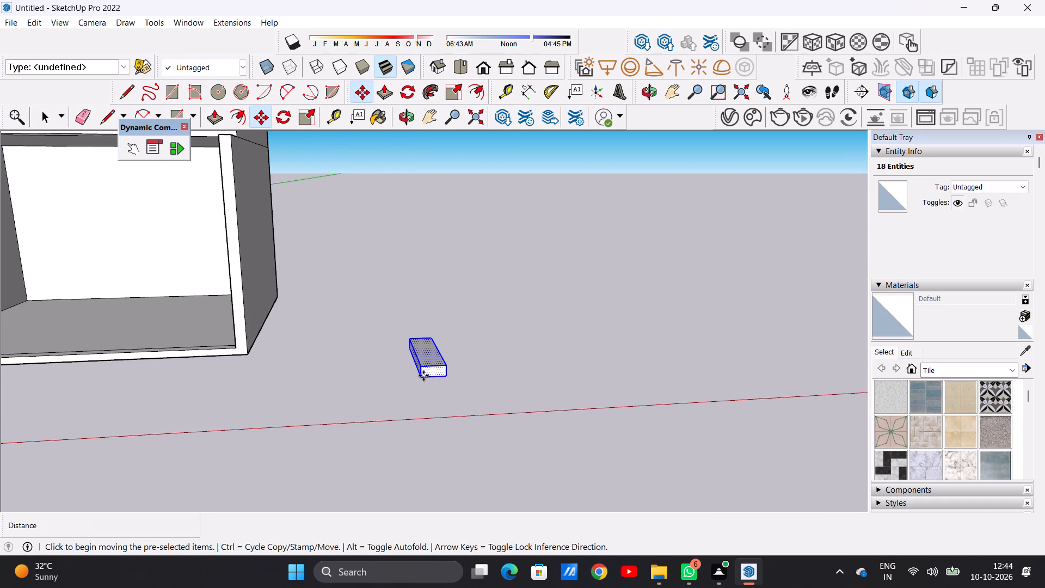
scroll(422, 375, "up", 7)
left_click(421, 382)
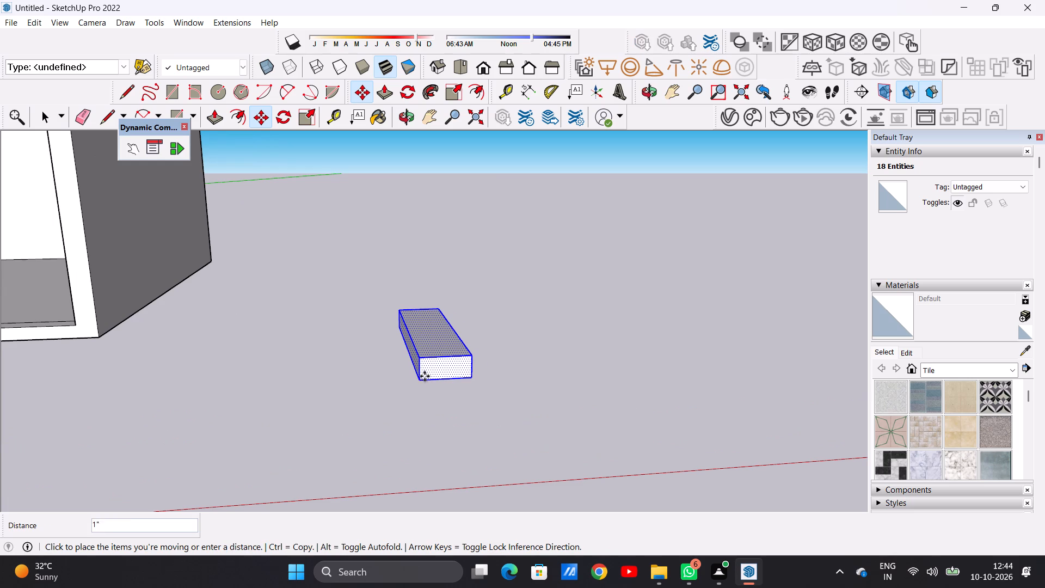
left_click(473, 354)
Copy the step box corner to corner five more times at the same offset to make a seven-step rising flight.
left_click(471, 356)
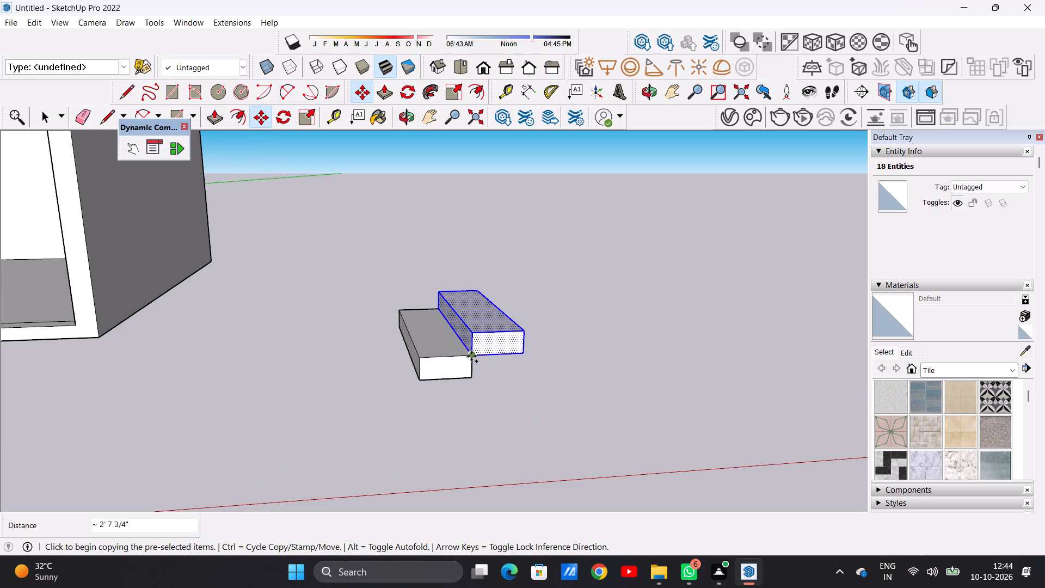
left_click(525, 328)
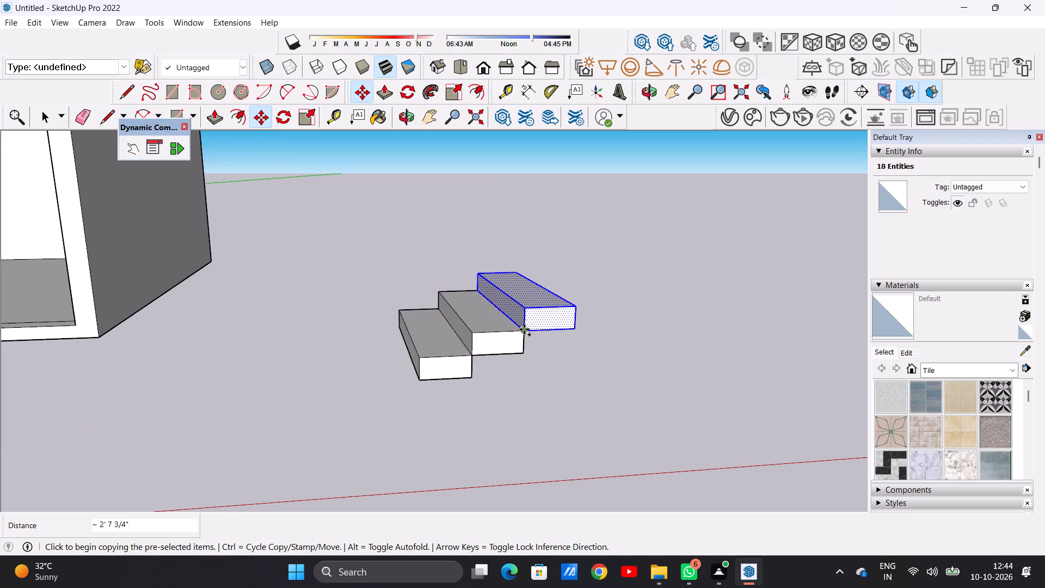
left_click(524, 329)
left_click(575, 302)
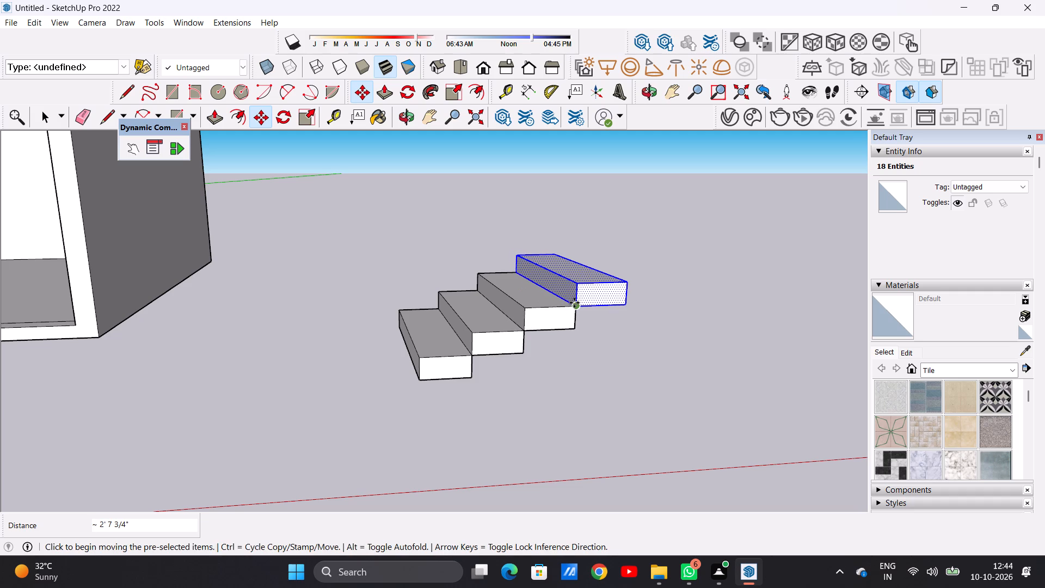
left_click(574, 306)
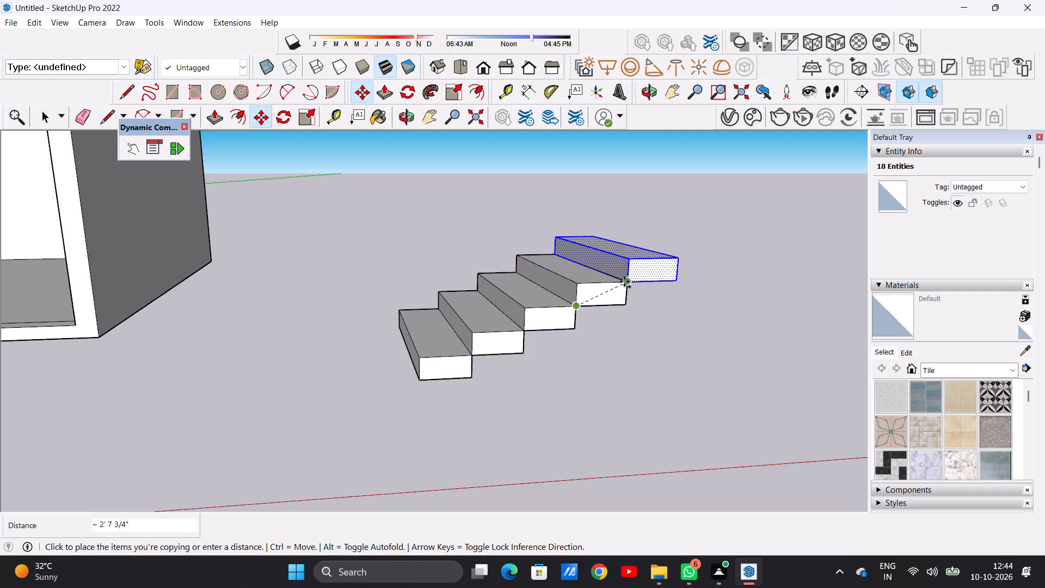
left_click(624, 281)
left_click(625, 281)
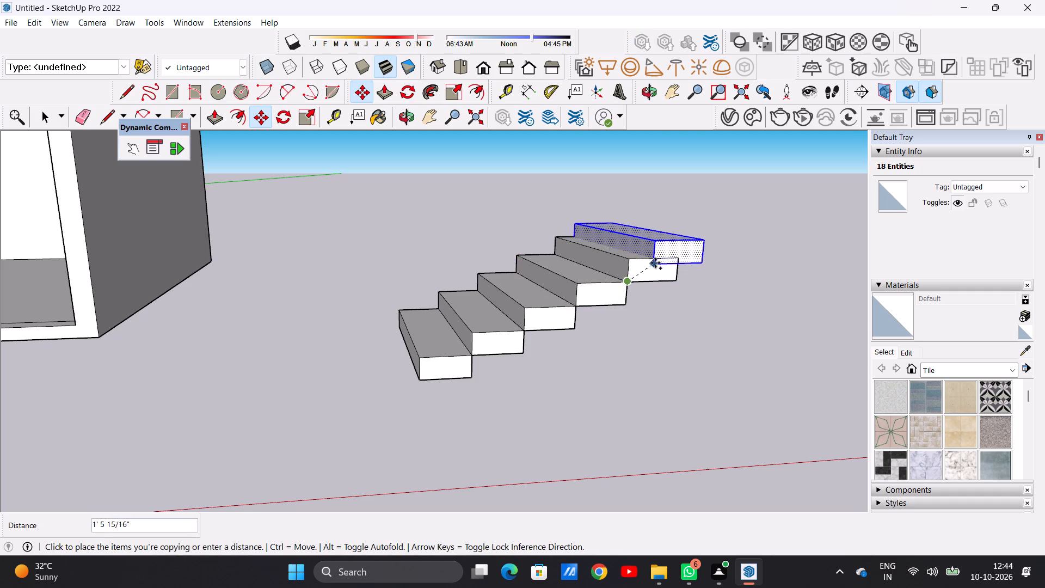
left_click(678, 258)
left_click(678, 258)
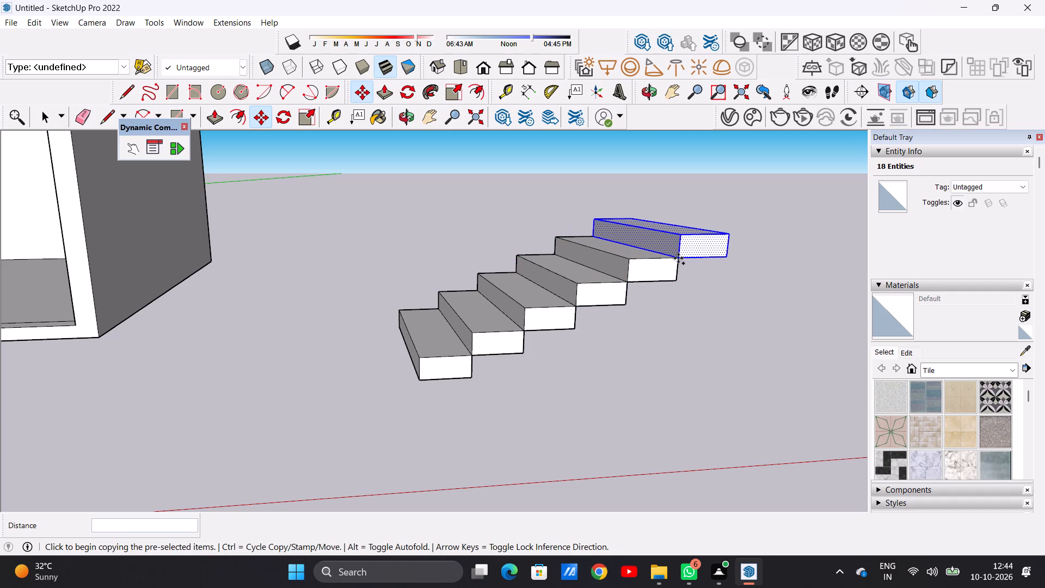
left_click(729, 231)
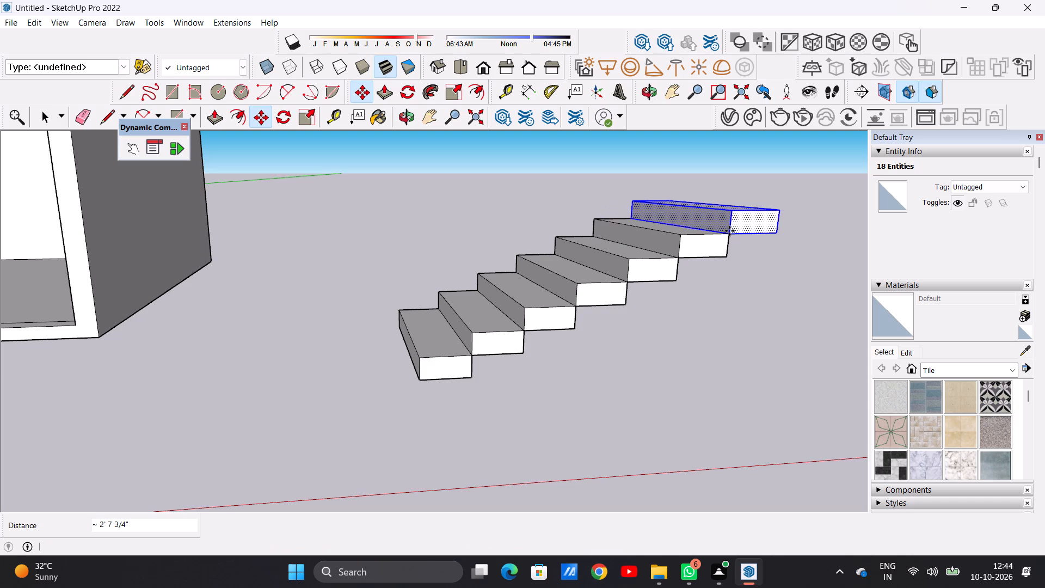
key("space")
scroll(385, 360, "down", 4)
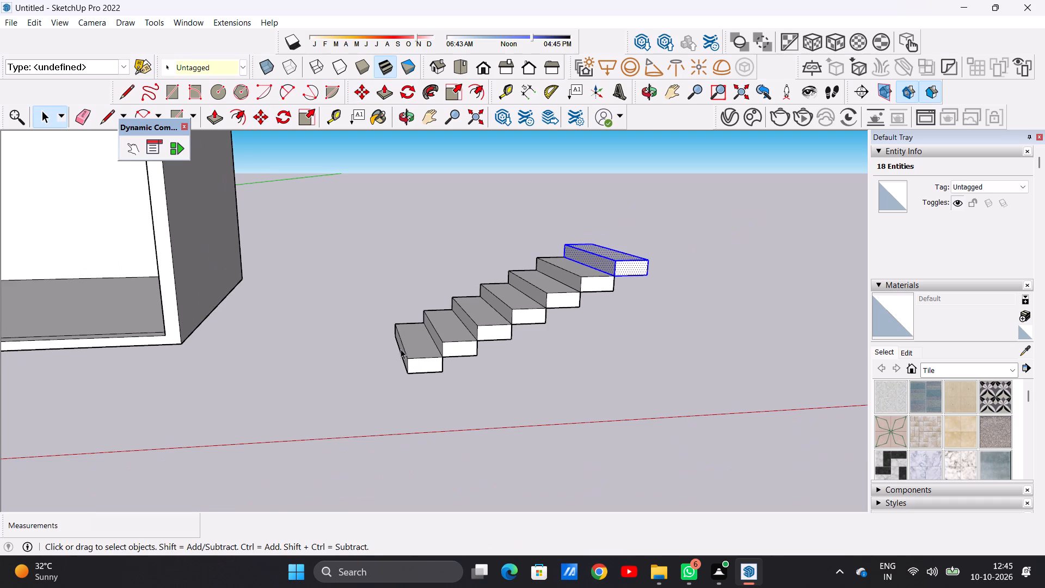
left_click(324, 387)
Select the whole seven-step flight and copy it about 56' into the ground-floor front opening, starting beside the inner columns.
scroll(393, 395, "down", 15)
middle_click_drag(306, 347, 333, 316)
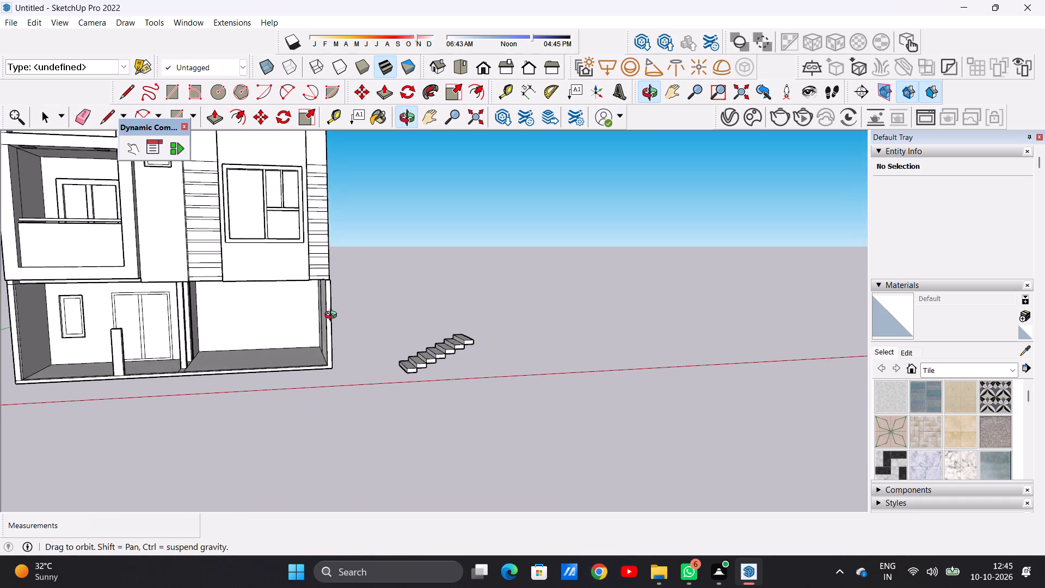
middle_click_drag(333, 316, 340, 303)
middle_click_drag(317, 366, 296, 375)
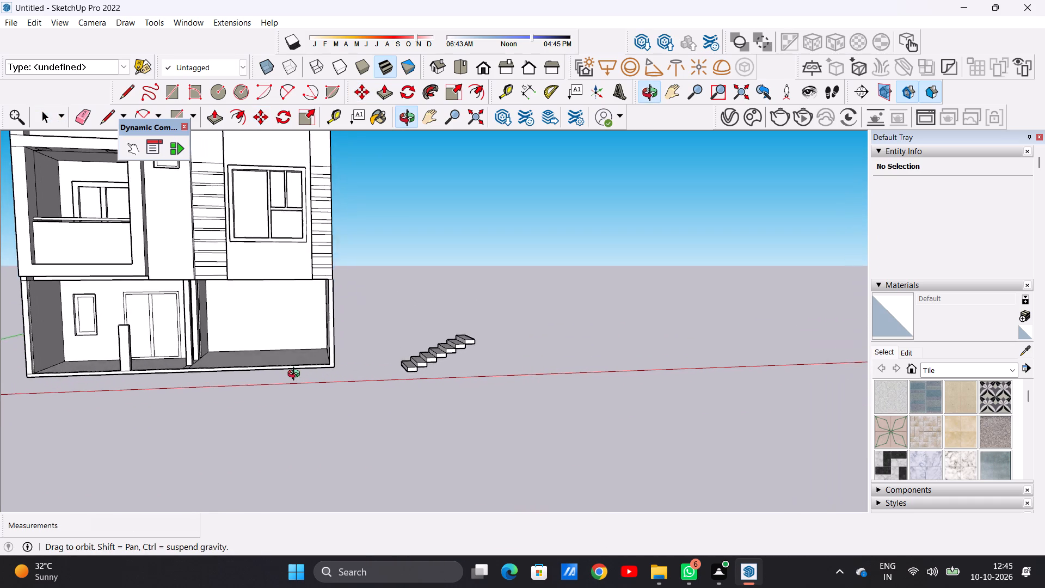
middle_click_drag(296, 375, 297, 379)
scroll(272, 341, "up", 2)
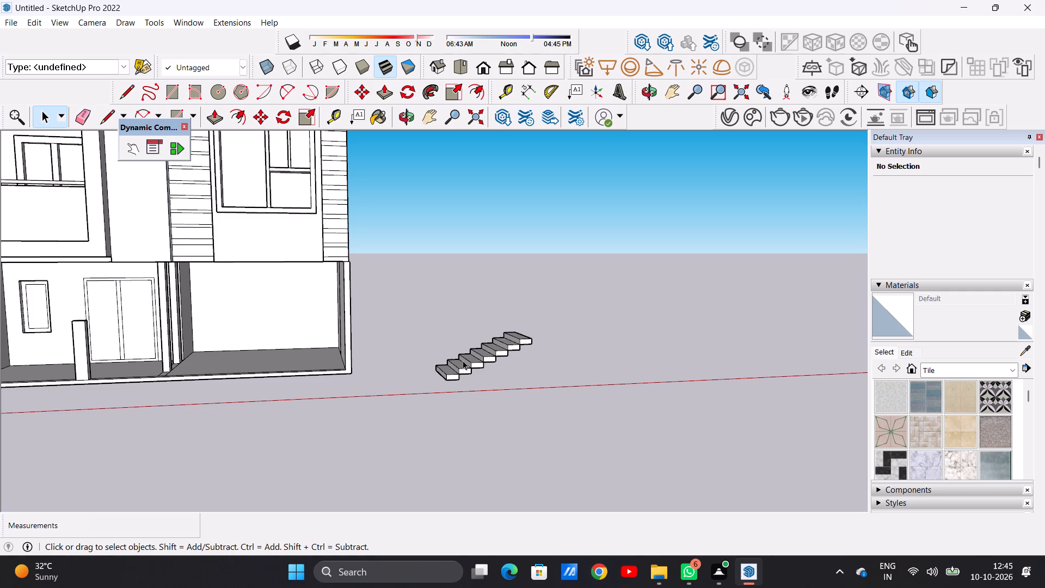
triple_click(452, 375)
double_click(452, 375)
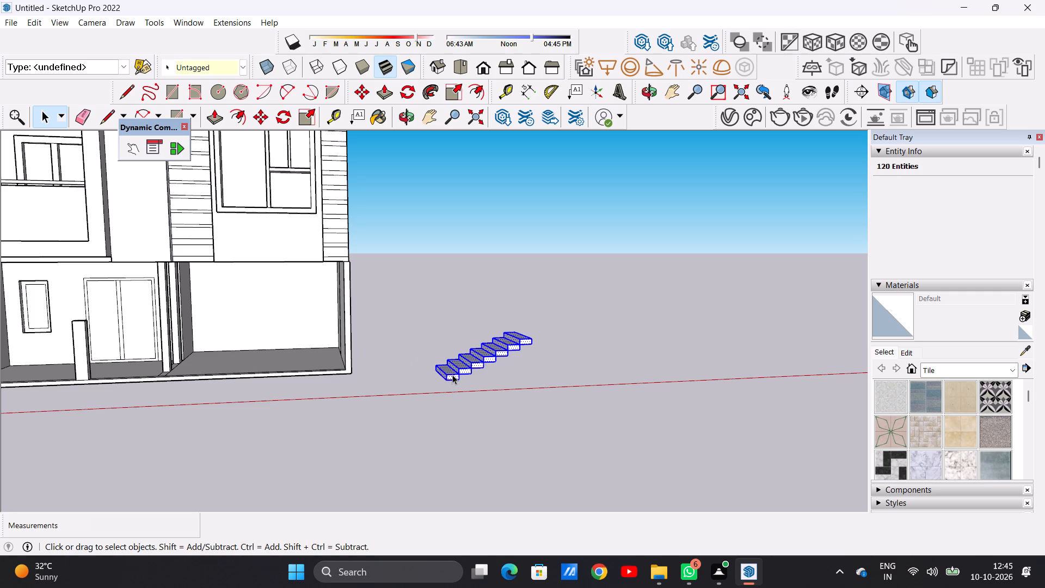
key("m")
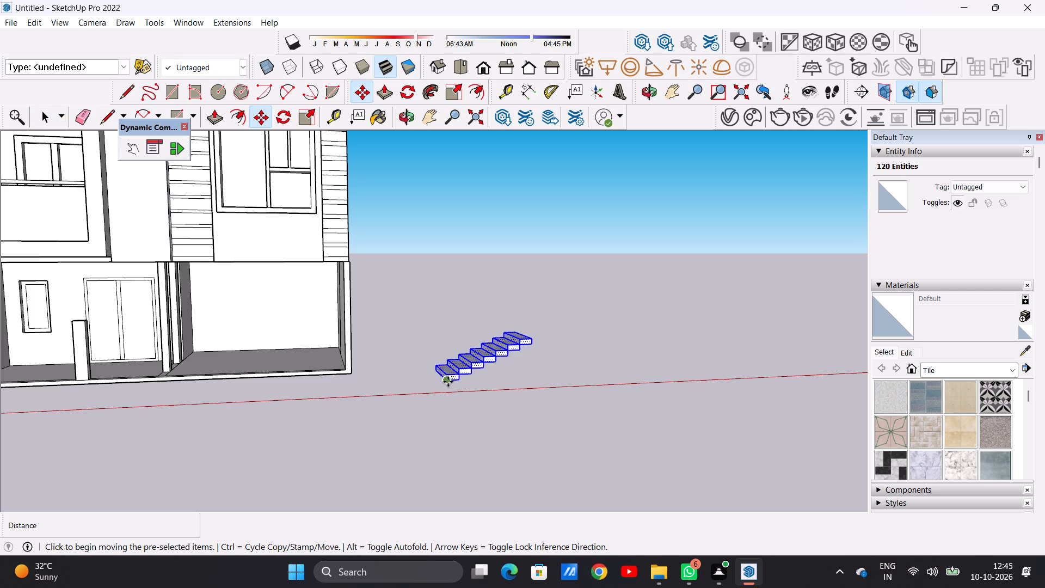
left_click(448, 382)
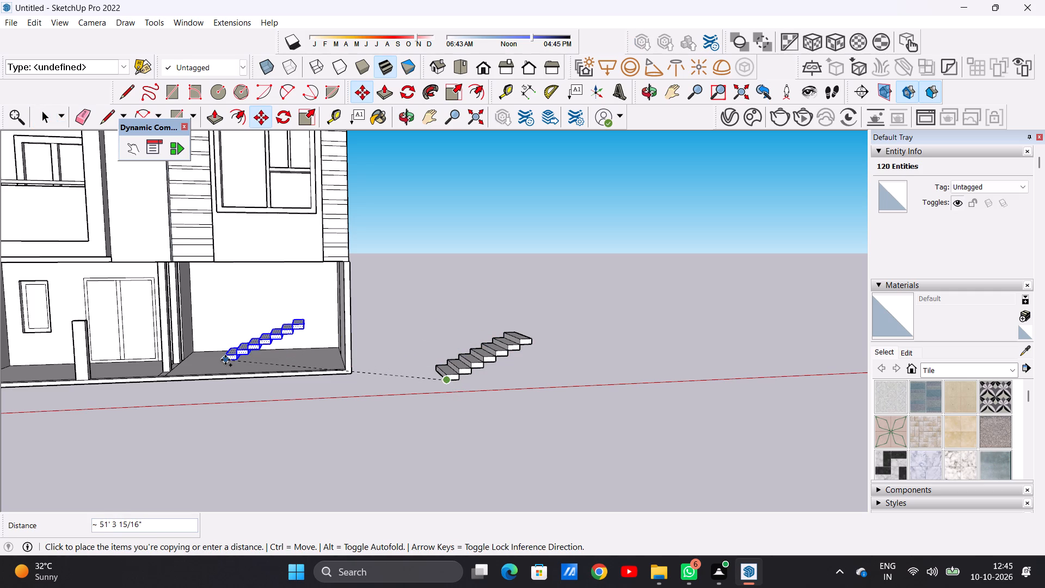
scroll(246, 356, "down", 9)
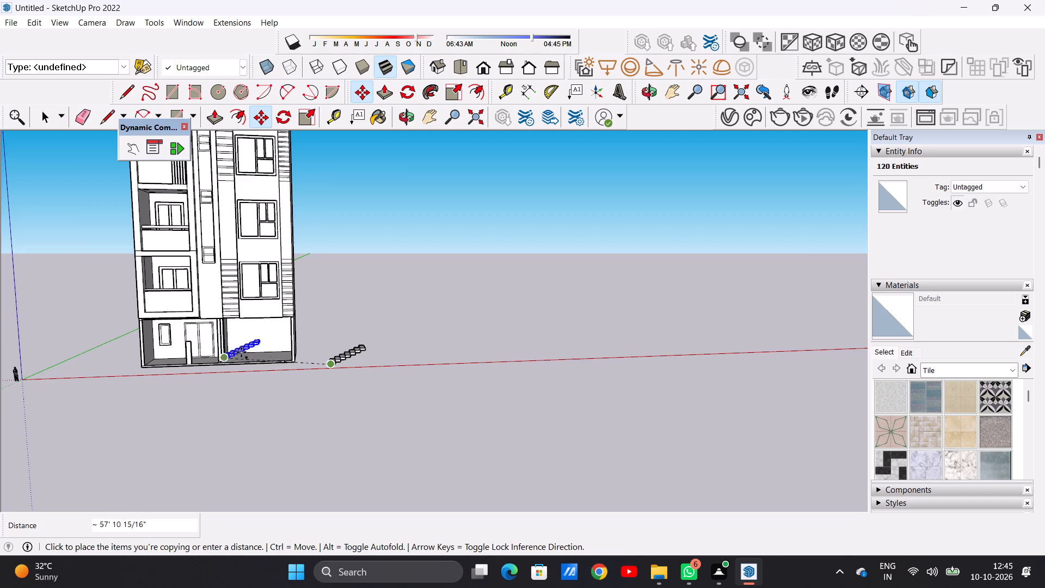
scroll(241, 351, "up", 11)
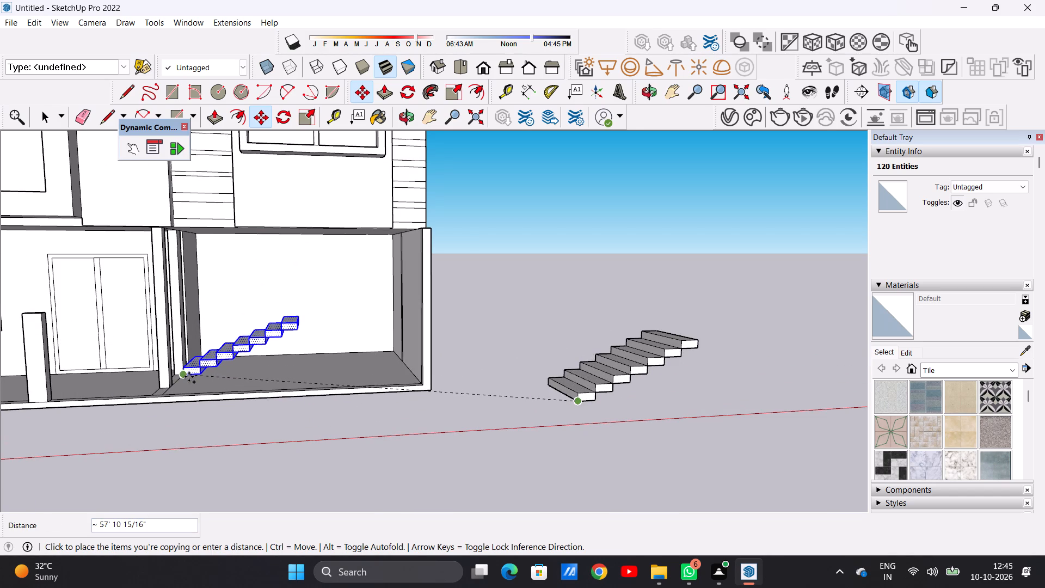
left_click(189, 377)
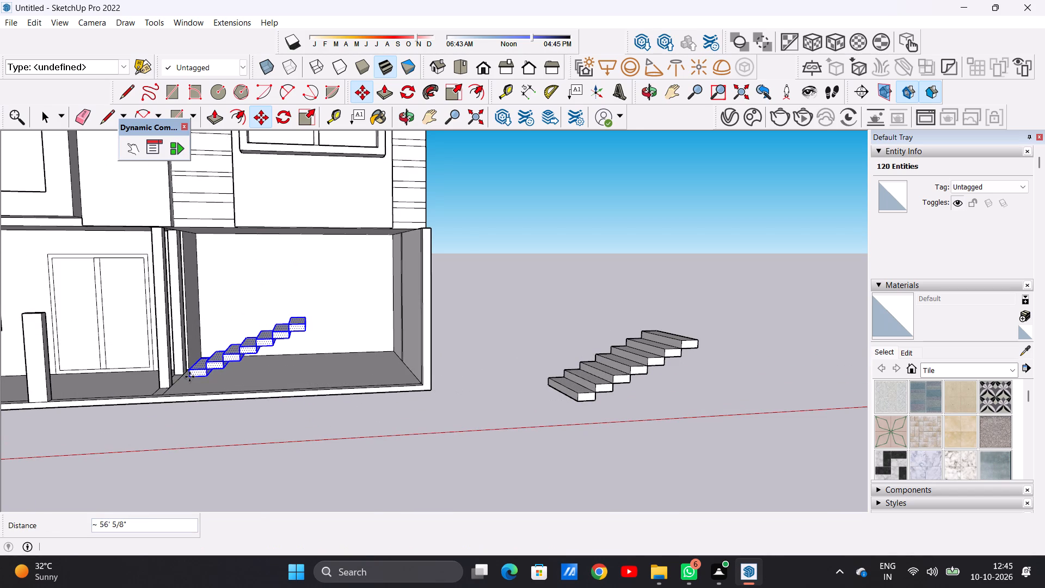
key("space")
Examine the copied flight's placement inside the ground-floor opening from the side and the front.
middle_click_drag(238, 359, 461, 354)
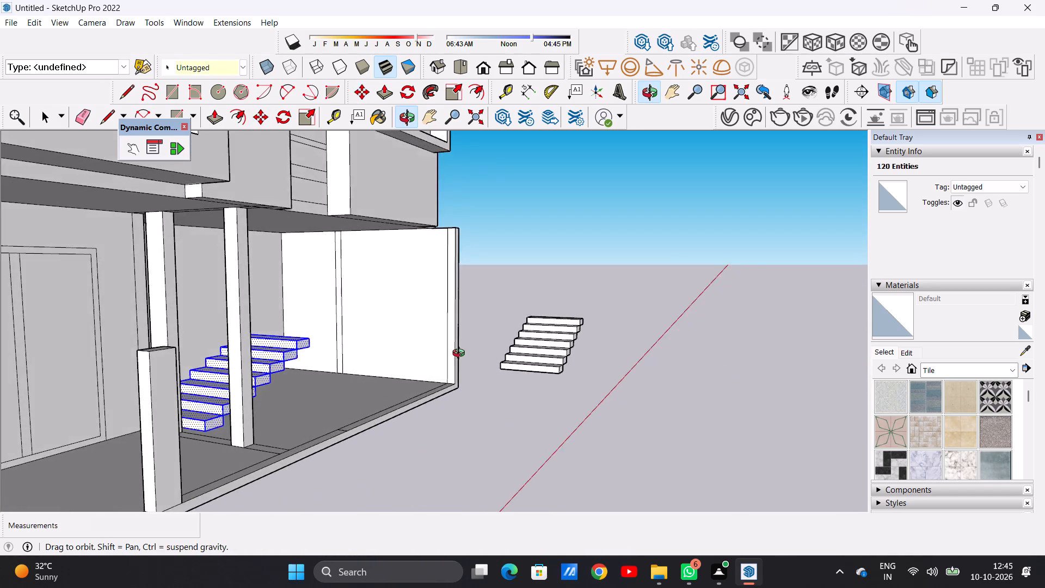
middle_click_drag(461, 354, 272, 370)
scroll(270, 375, "down", 7)
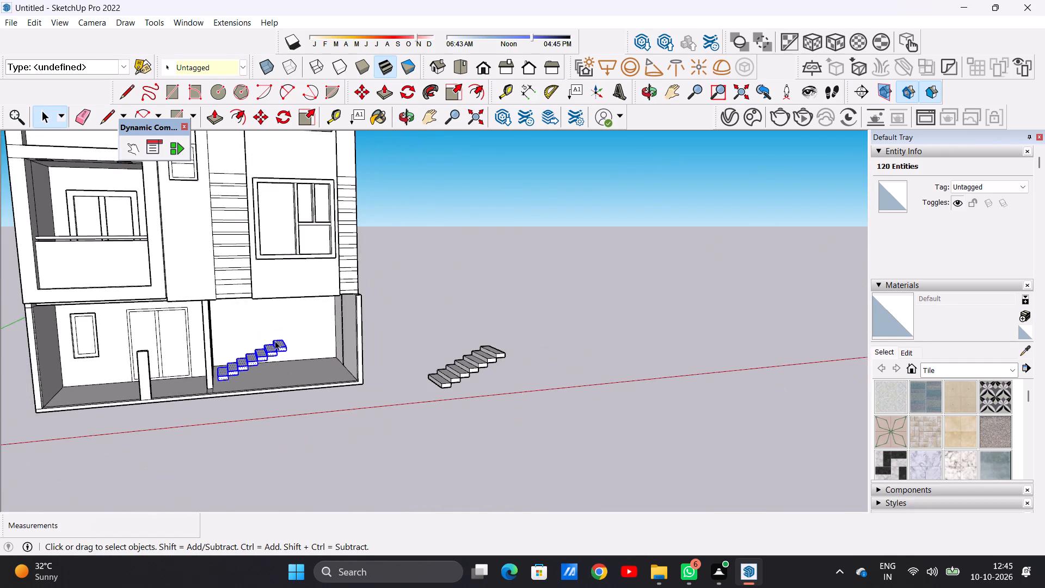
scroll(273, 333, "up", 6)
middle_click_drag(273, 345, 243, 333)
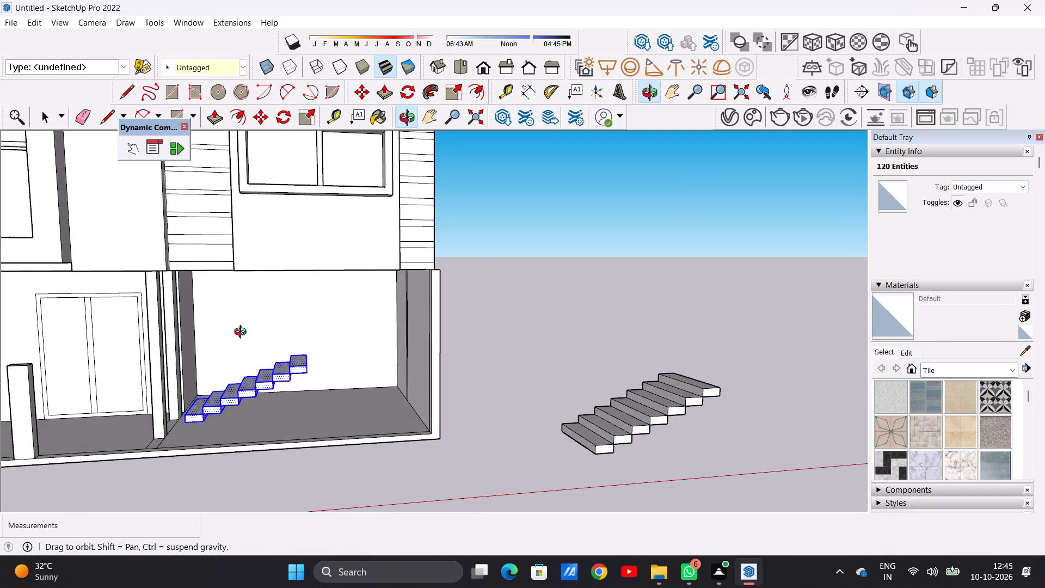
Examine the copied flight inside the ground-floor opening against the original flight outside, from above and from the front.
middle_click_drag(243, 333, 247, 335)
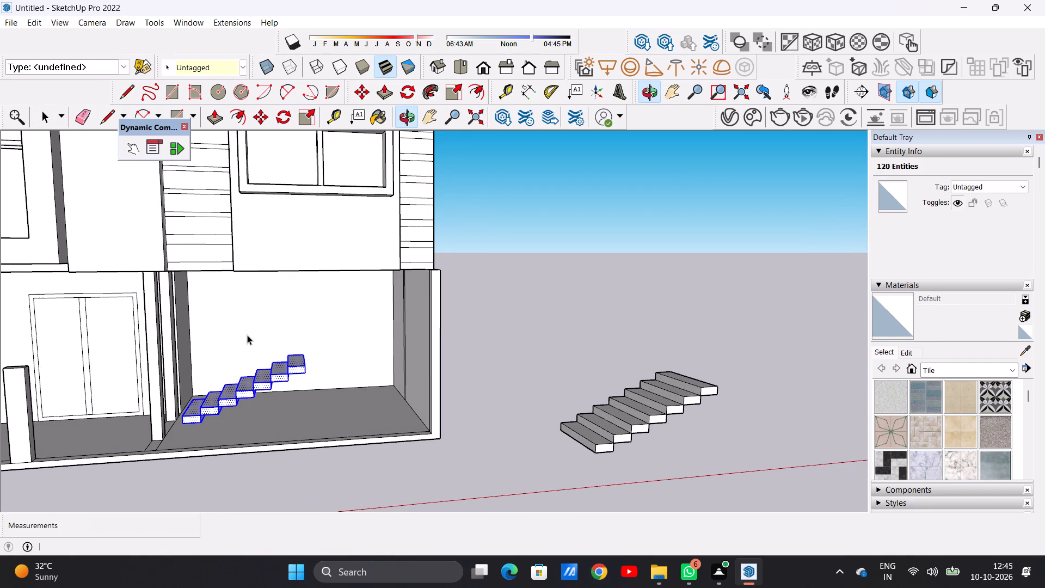
scroll(330, 391, "down", 3)
scroll(328, 351, "up", 7)
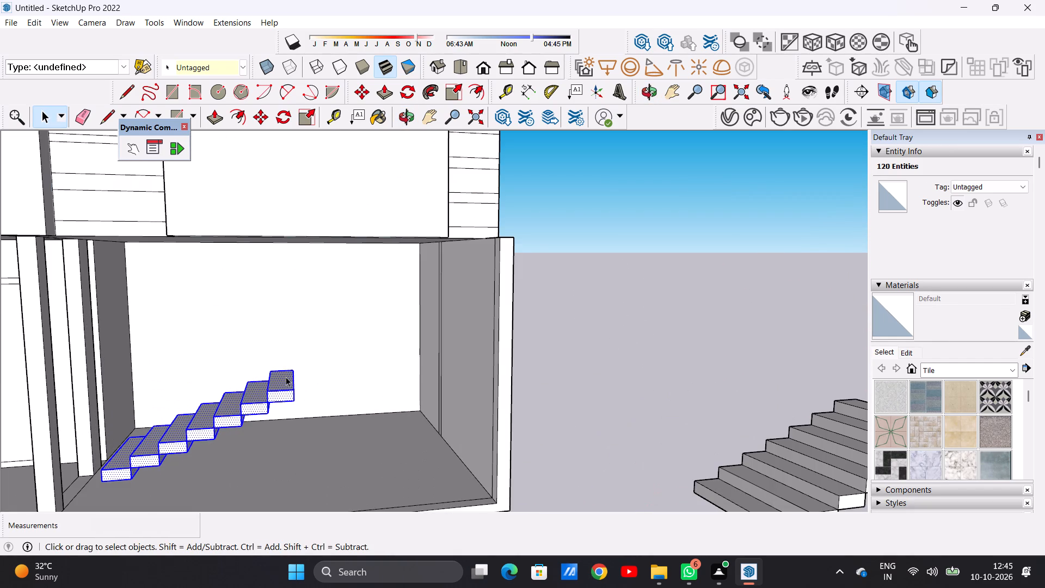
scroll(286, 376, "down", 8)
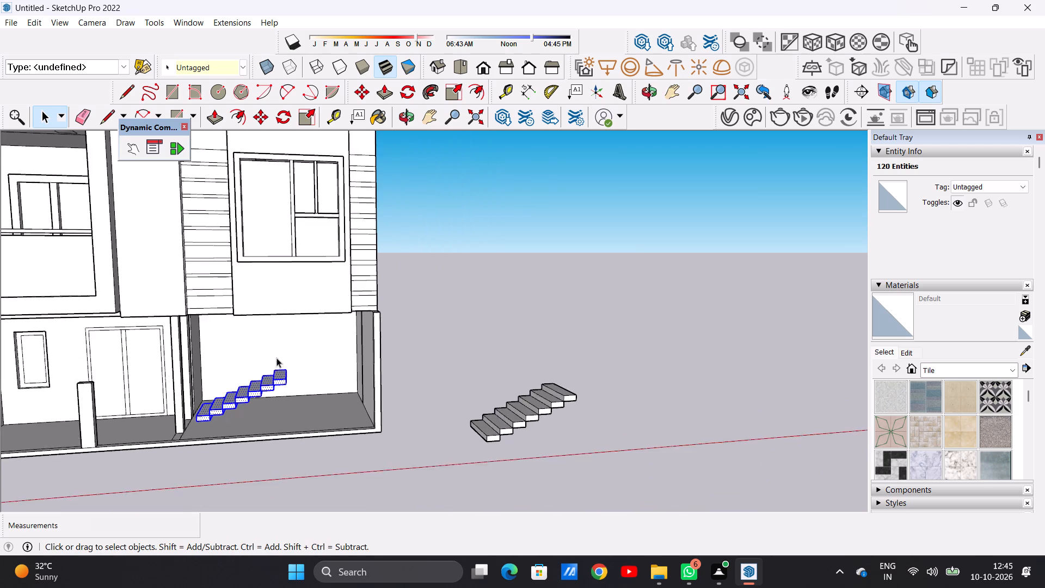
scroll(276, 358, "down", 2)
middle_click_drag(513, 411, 462, 460)
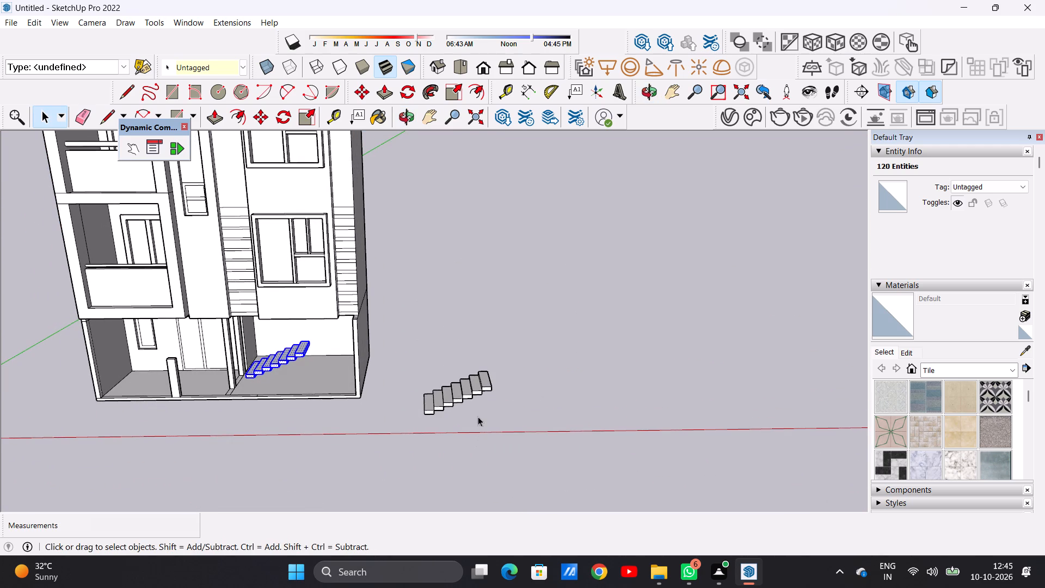
scroll(481, 404, "up", 2)
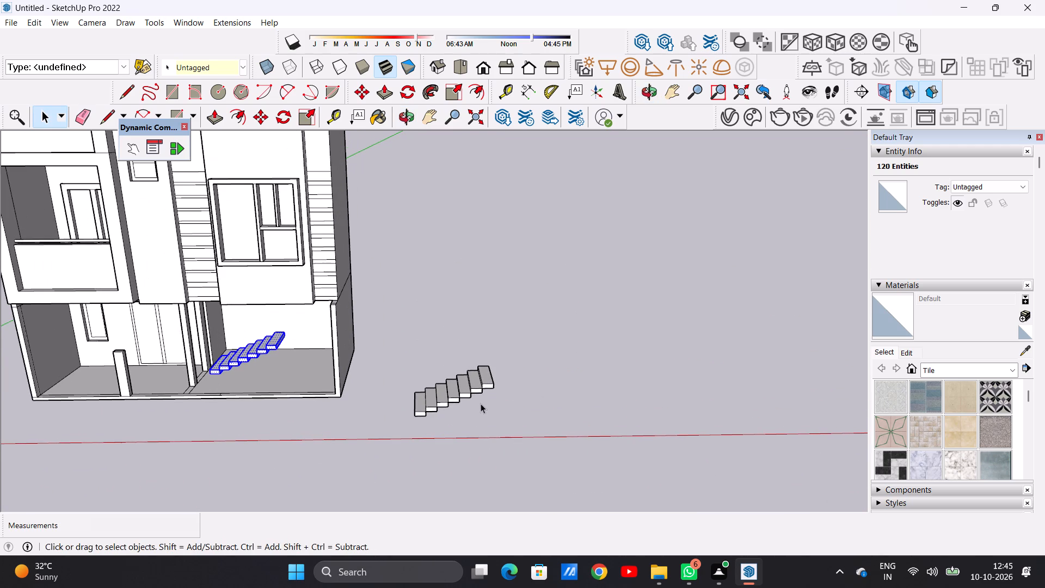
scroll(502, 405, "down", 4)
middle_click_drag(271, 370, 349, 294)
middle_click_drag(327, 357, 273, 375)
scroll(310, 357, "up", 6)
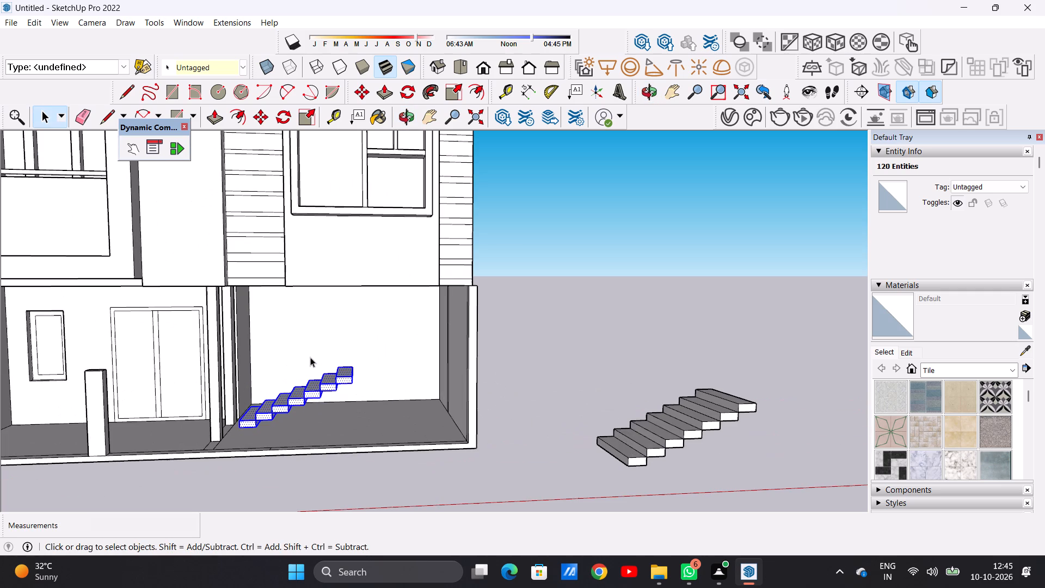
scroll(313, 367, "down", 7)
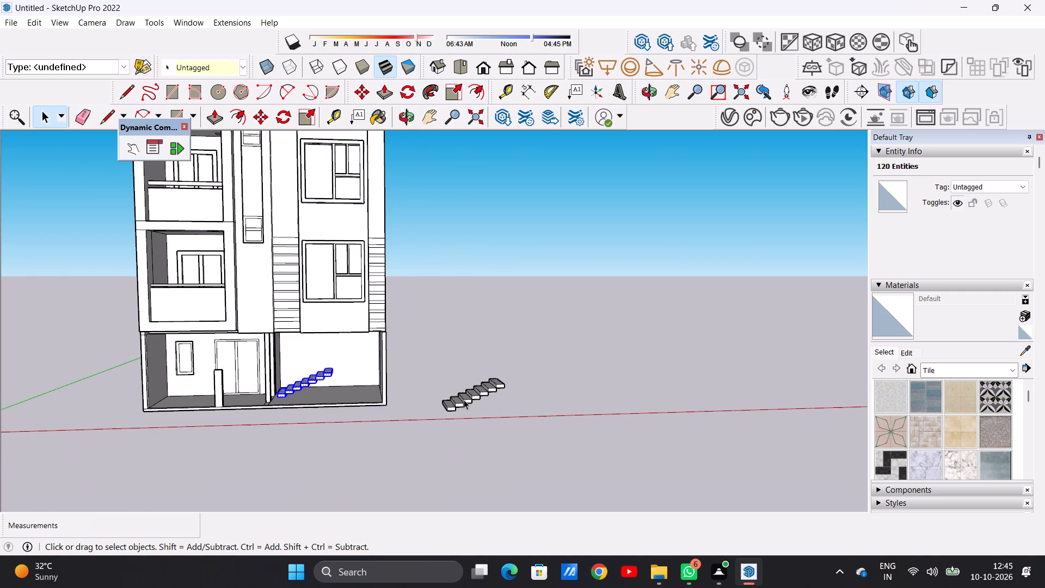
Select the whole original seven-step flight standing outside beside the building.
triple_click(464, 400)
left_click(464, 400)
middle_click_drag(527, 384, 461, 396)
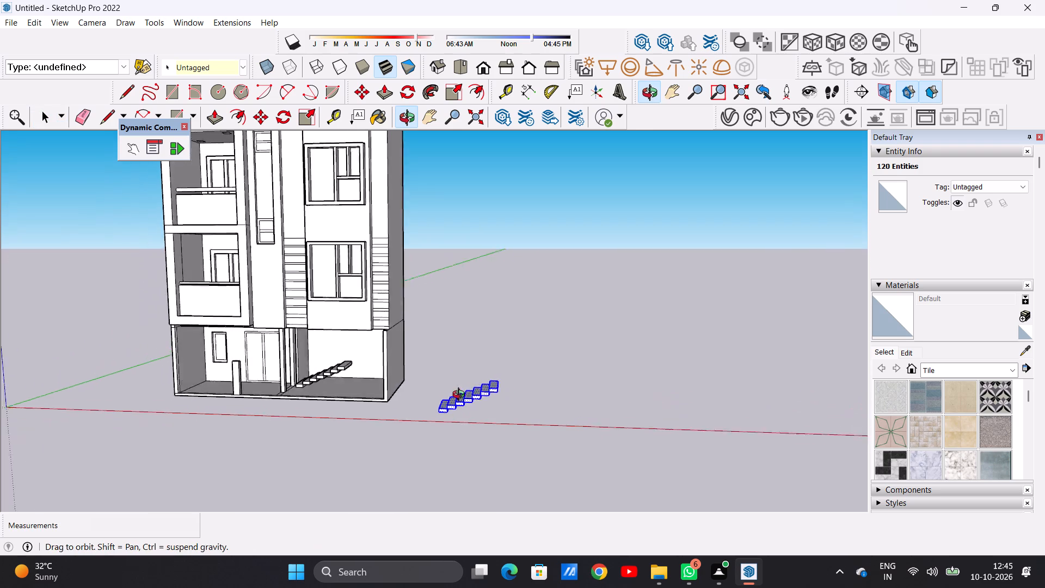
middle_click_drag(461, 396, 537, 393)
scroll(516, 396, "up", 5)
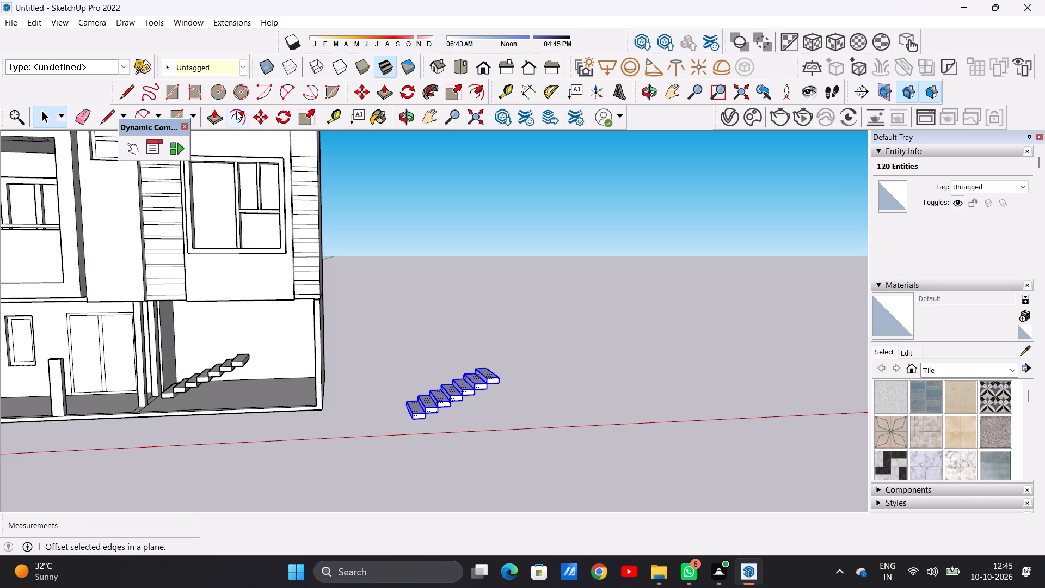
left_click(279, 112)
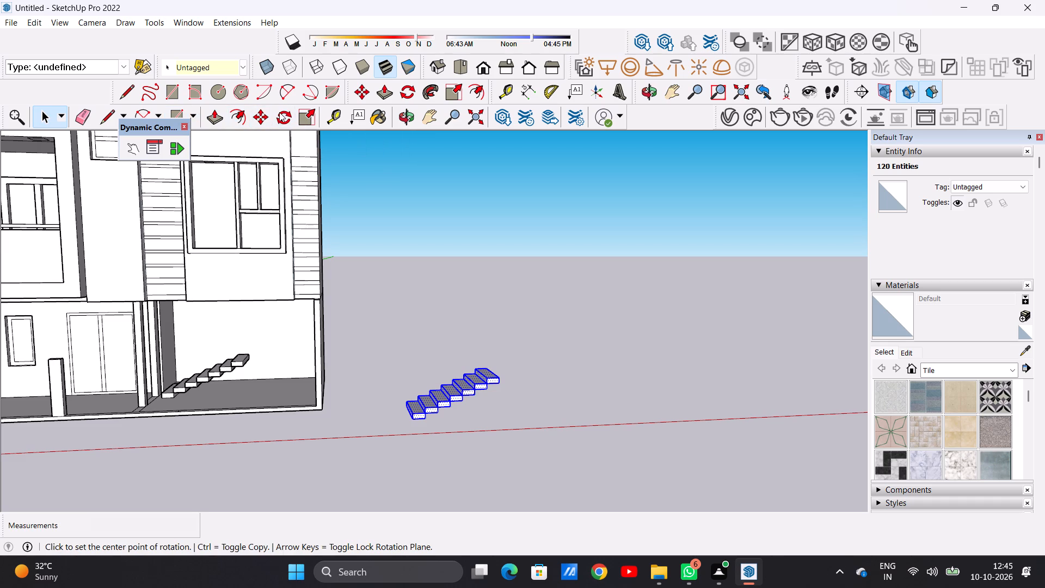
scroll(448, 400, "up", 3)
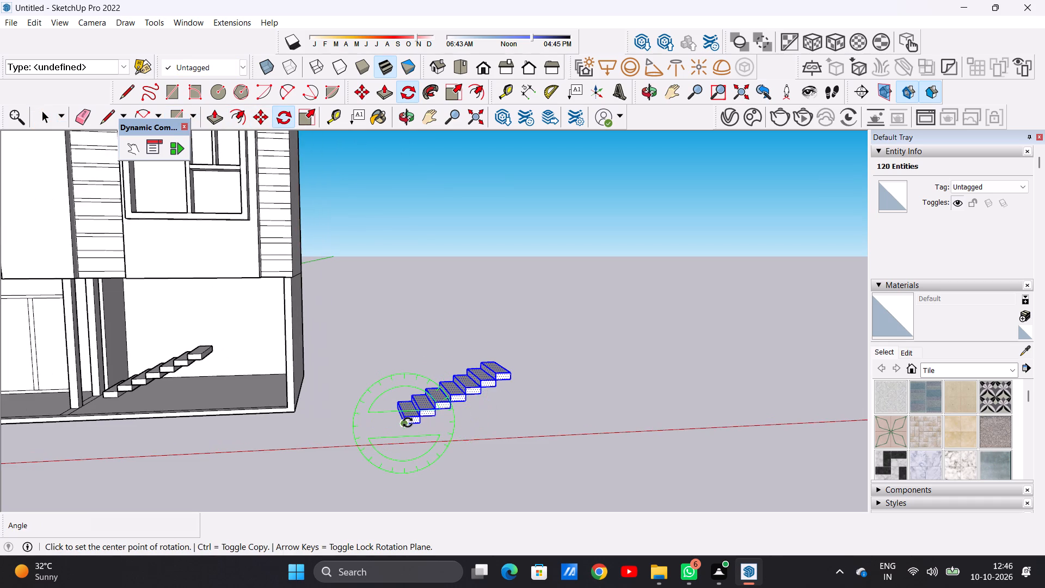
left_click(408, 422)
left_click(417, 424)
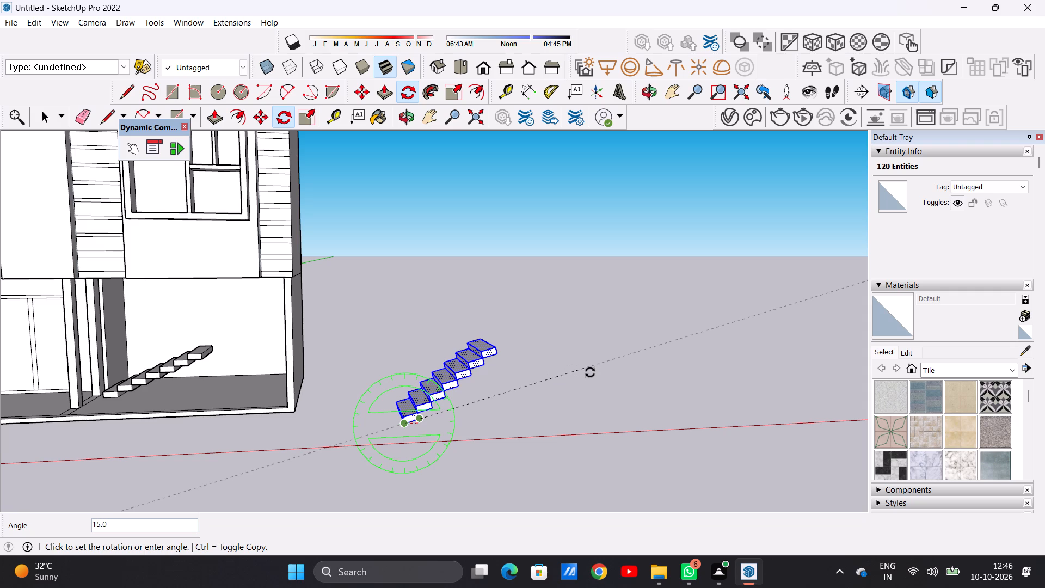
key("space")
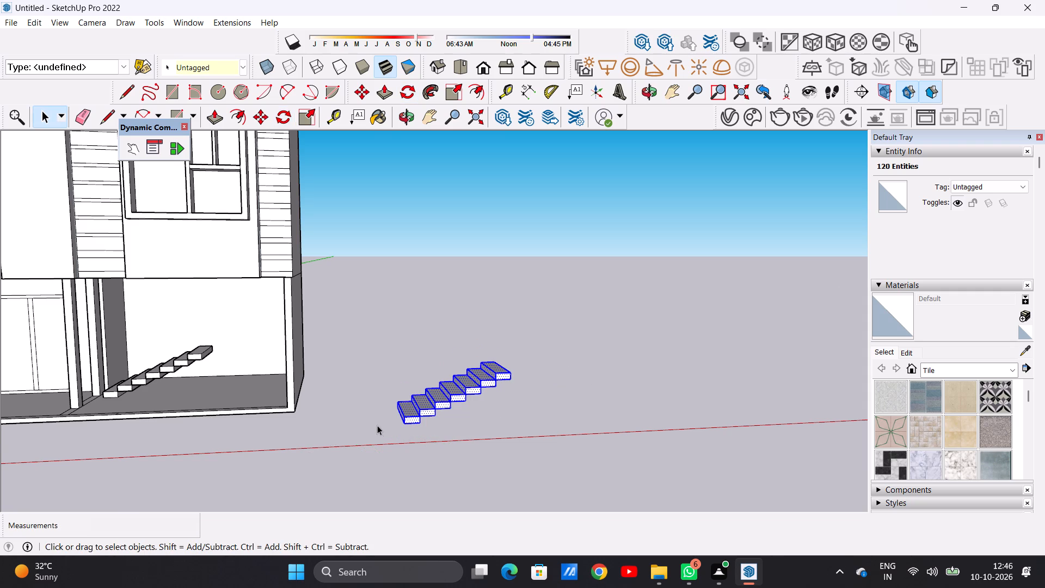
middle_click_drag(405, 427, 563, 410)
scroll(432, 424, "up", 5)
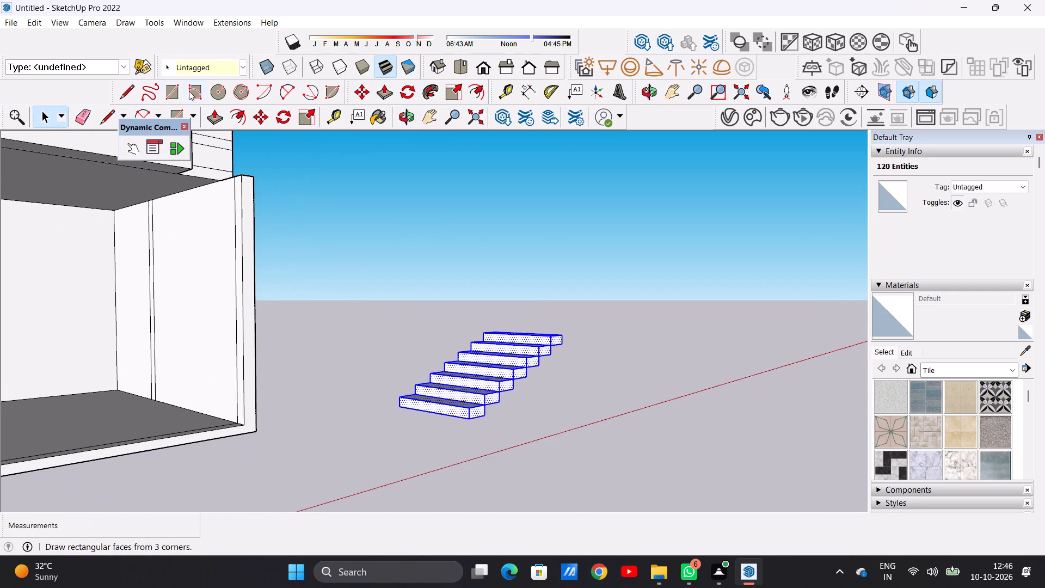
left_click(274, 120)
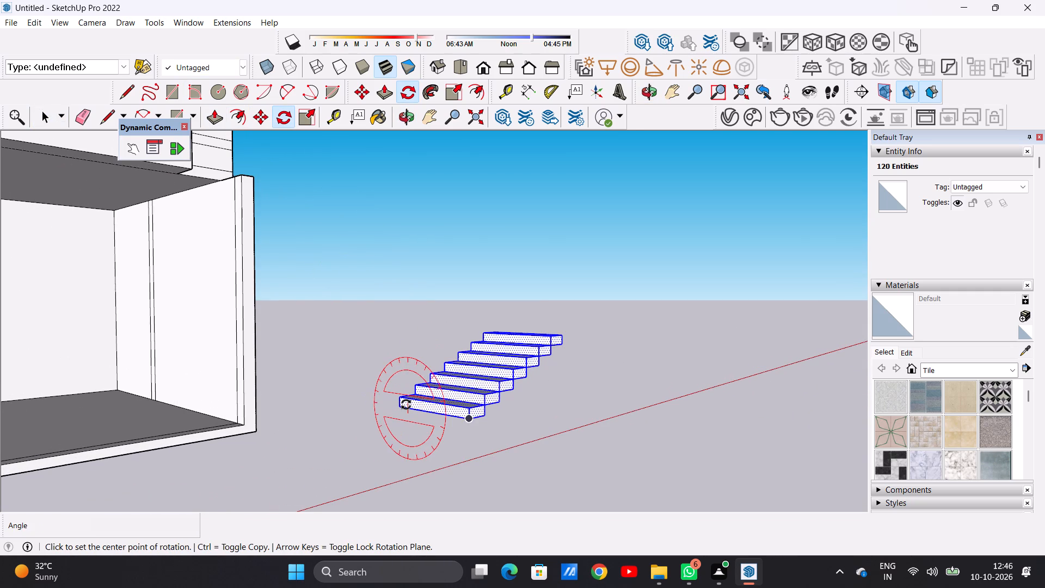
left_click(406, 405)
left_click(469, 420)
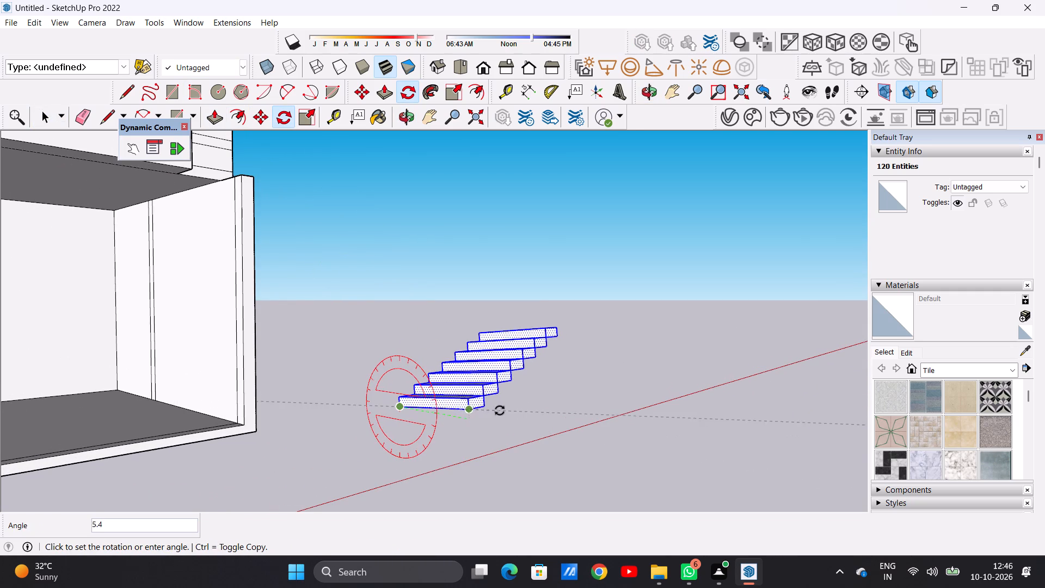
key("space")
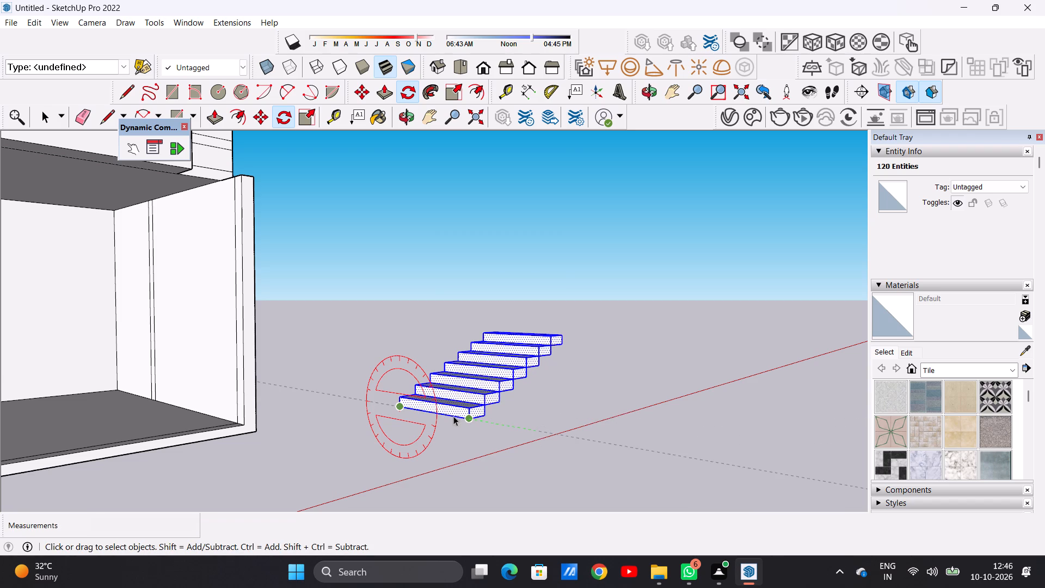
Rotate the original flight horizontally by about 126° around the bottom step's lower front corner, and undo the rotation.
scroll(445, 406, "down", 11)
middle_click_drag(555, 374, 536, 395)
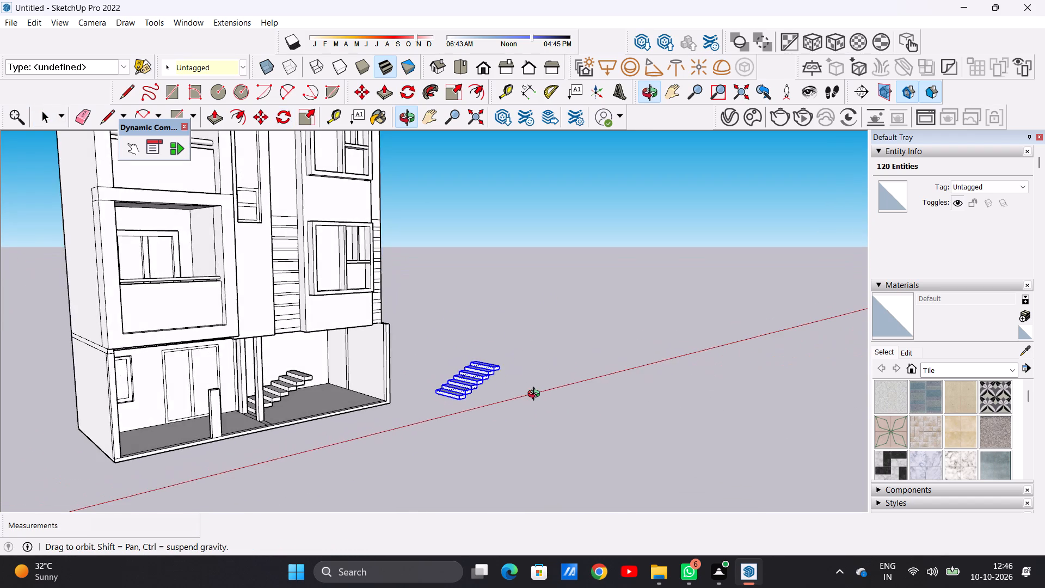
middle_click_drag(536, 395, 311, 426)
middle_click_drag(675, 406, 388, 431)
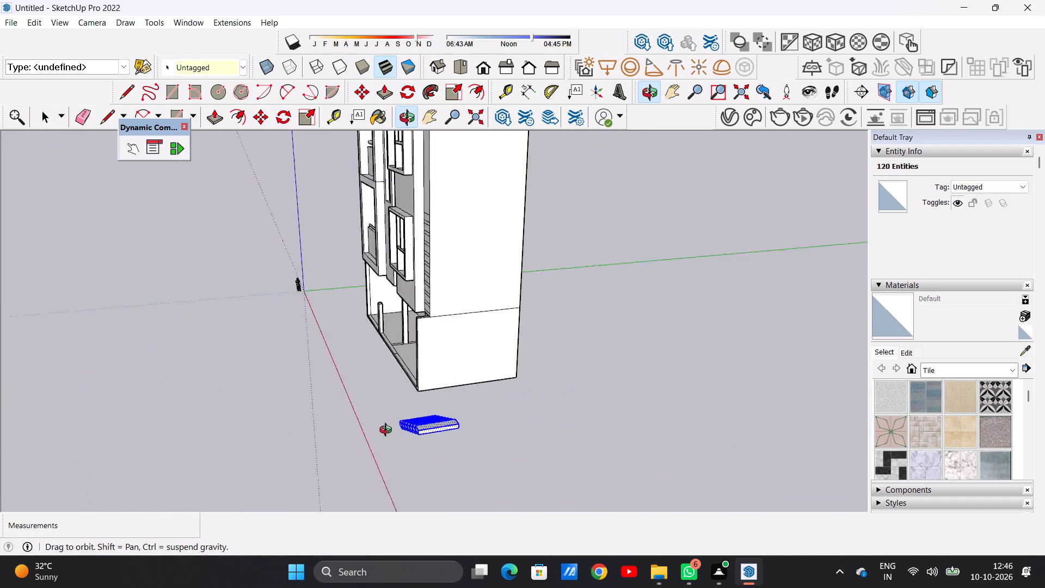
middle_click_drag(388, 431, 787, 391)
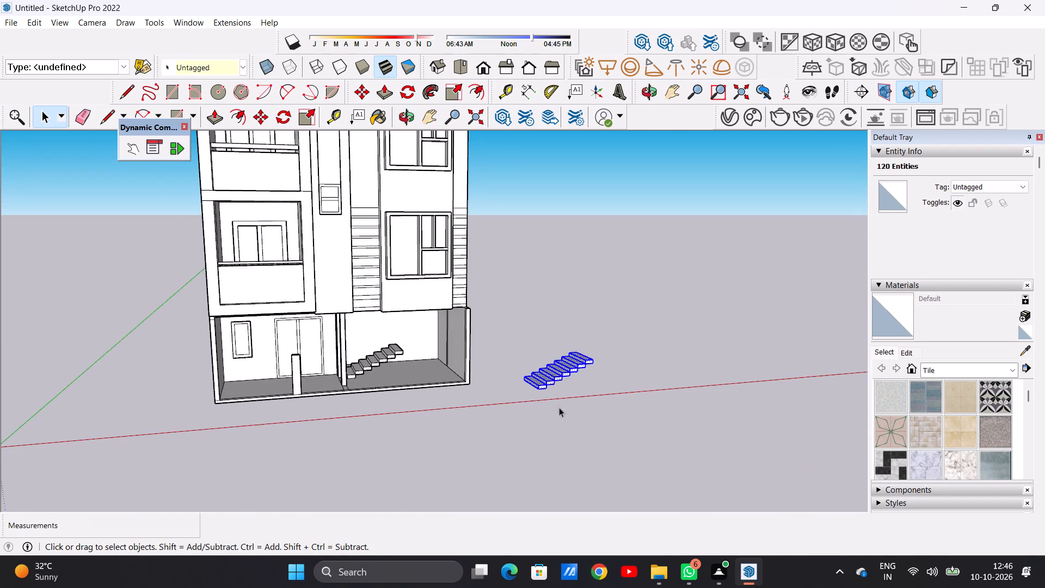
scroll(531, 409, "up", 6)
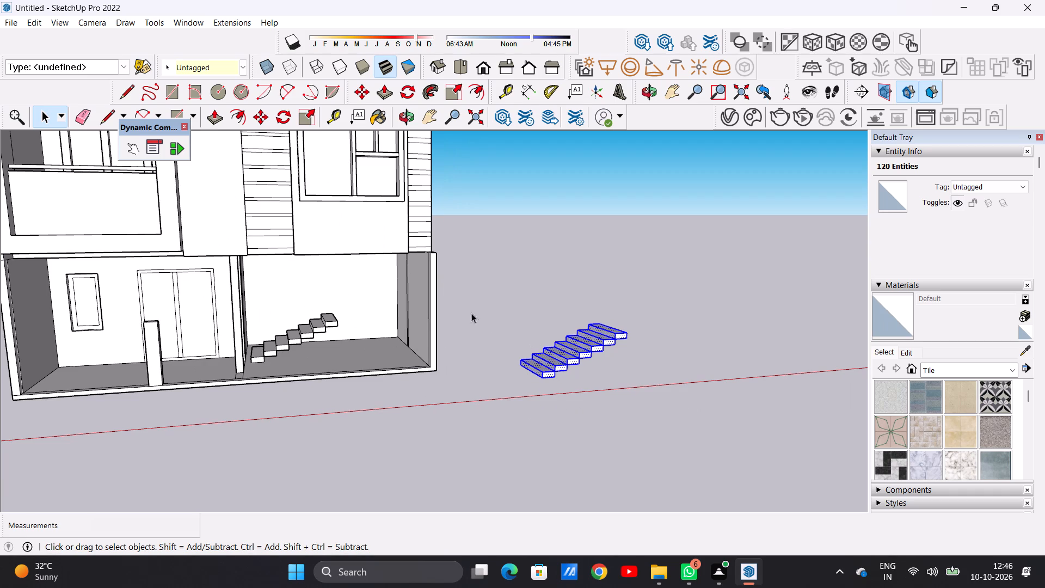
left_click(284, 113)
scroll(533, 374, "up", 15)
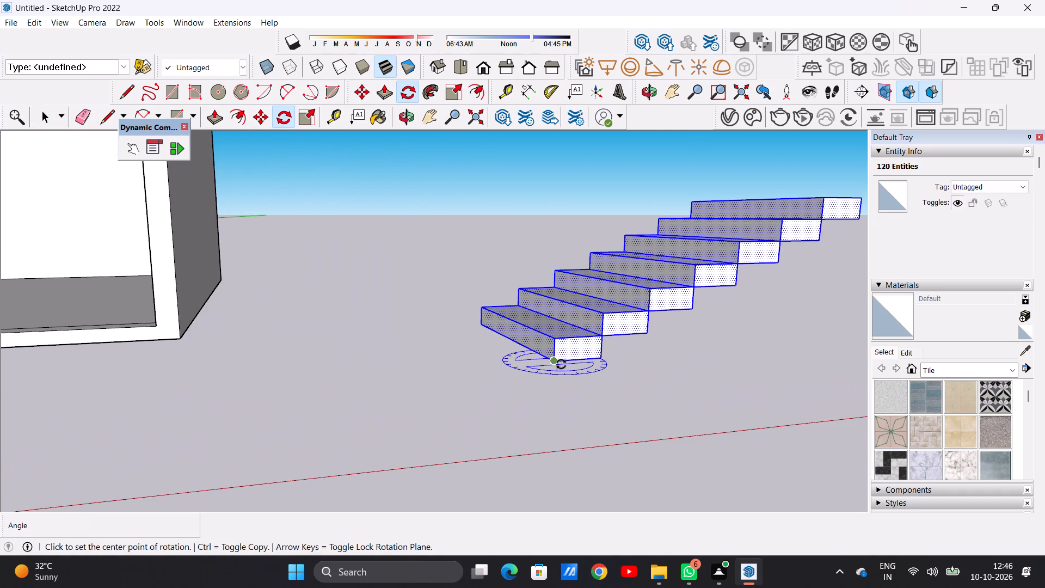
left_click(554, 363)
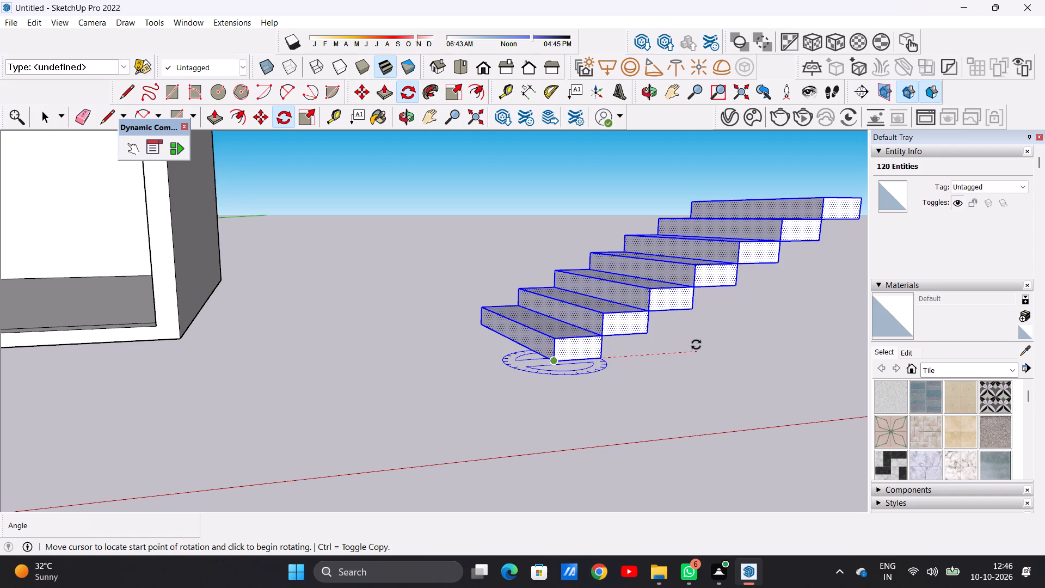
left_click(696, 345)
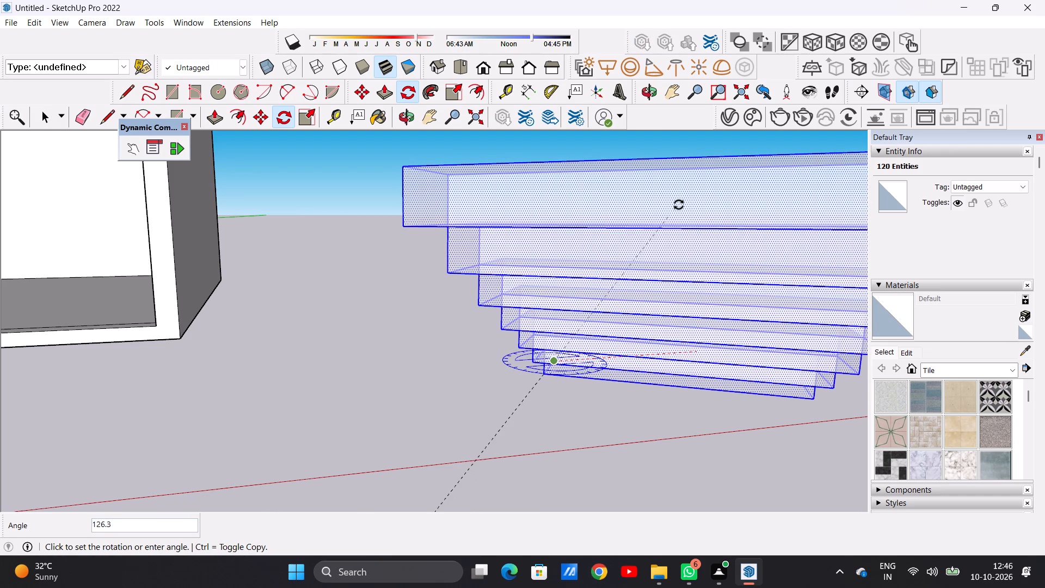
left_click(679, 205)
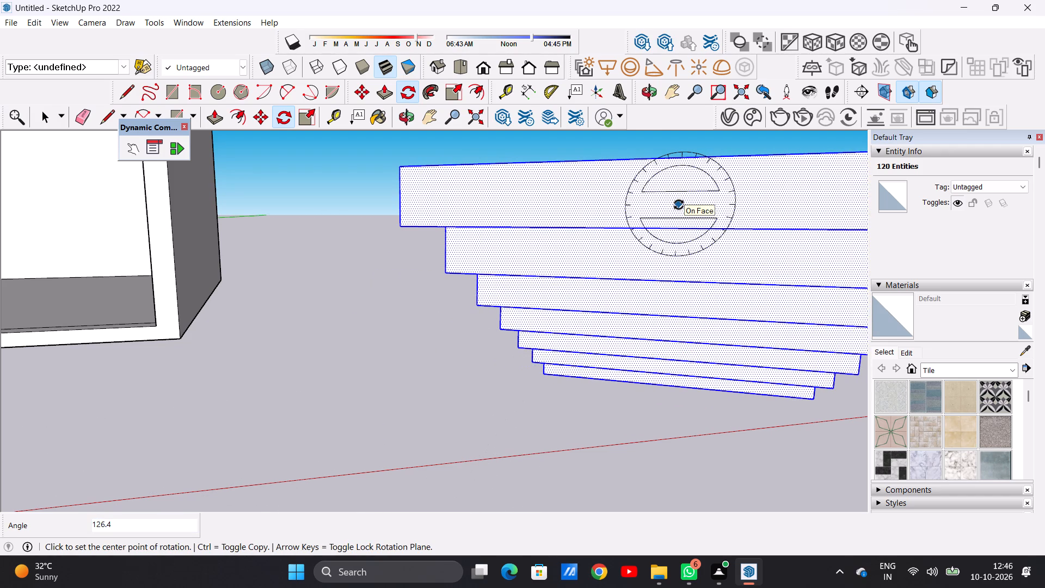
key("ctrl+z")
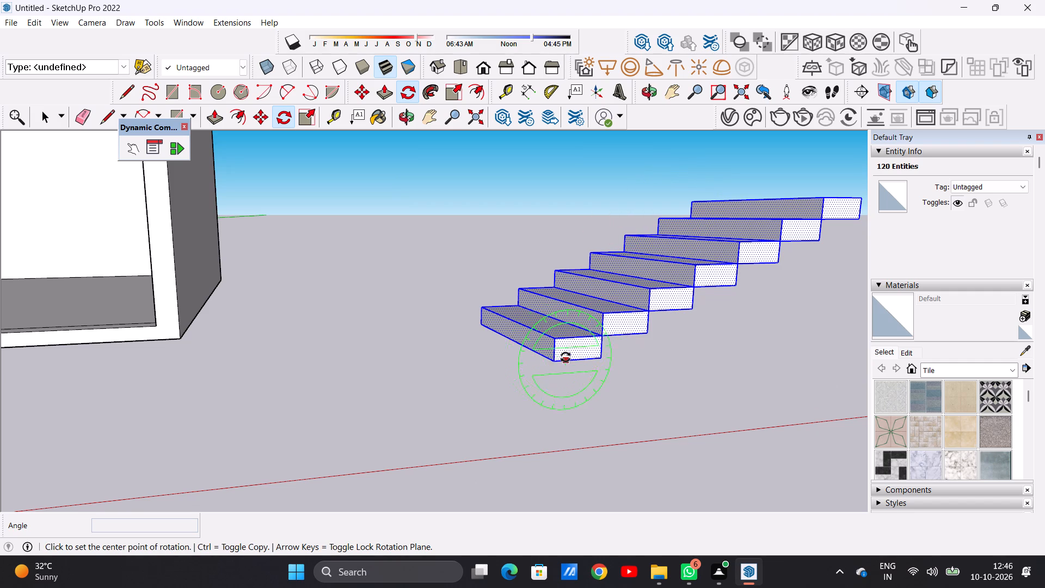
Rotate the original flight horizontally by about 56° around the bottom step's lower front corner, turning its risers toward the front.
left_click(555, 366)
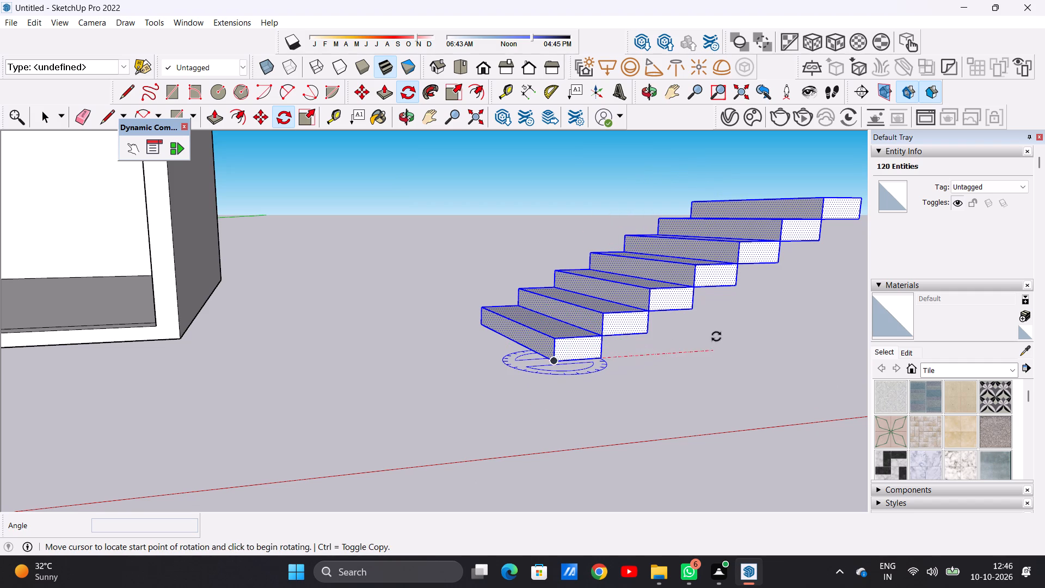
left_click(778, 339)
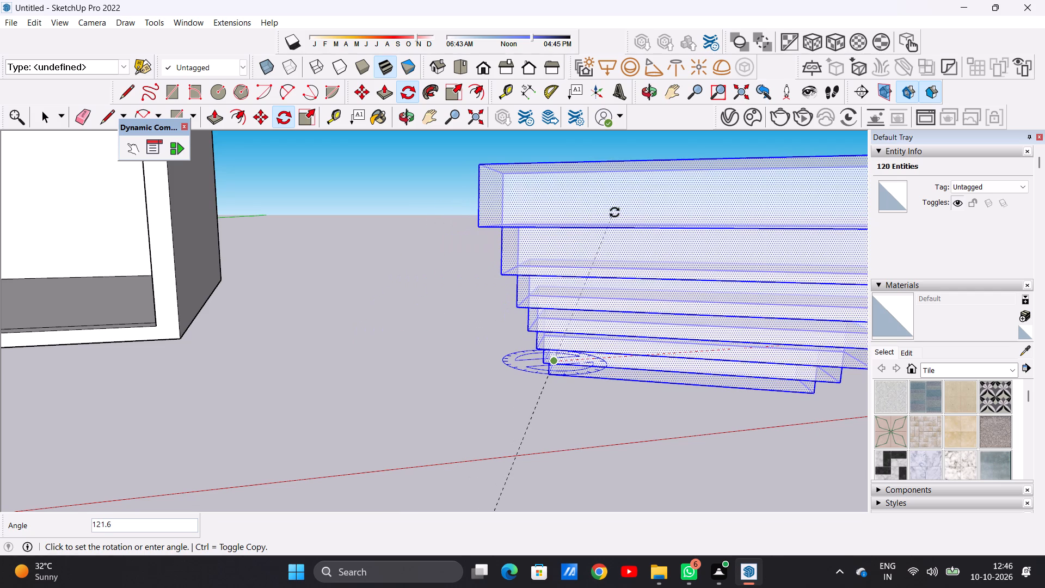
left_click(639, 221)
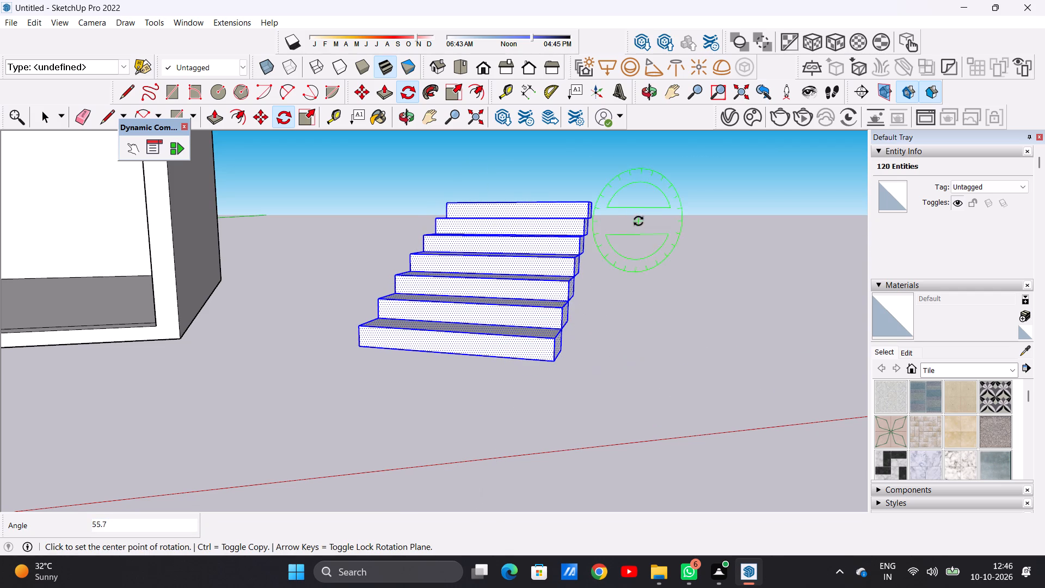
scroll(0, 115, "down", 6)
key("space")
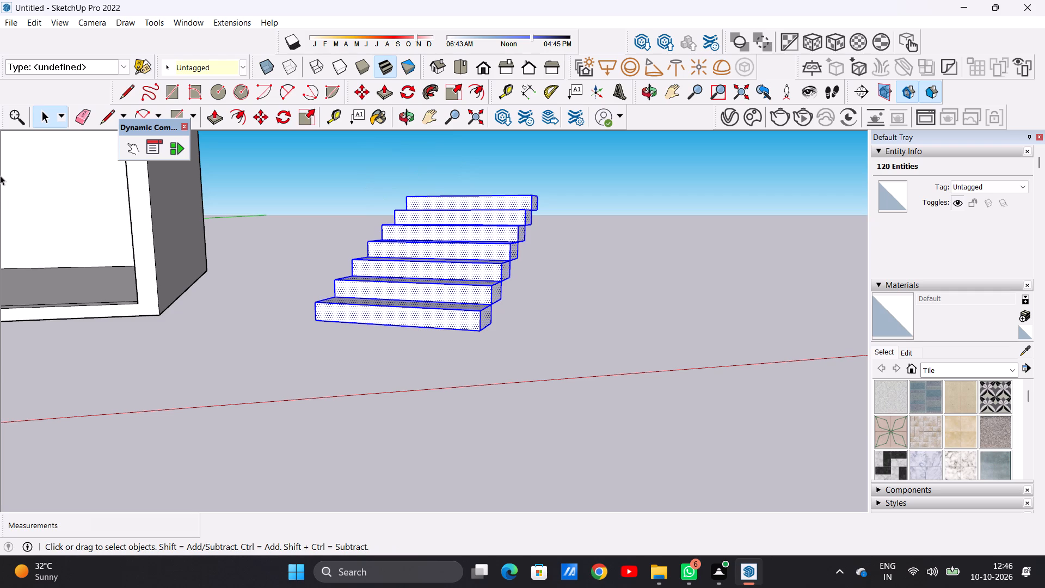
Compare the rotated flight outside with the top end of the flight inside the ground-floor opening.
scroll(532, 333, "down", 6)
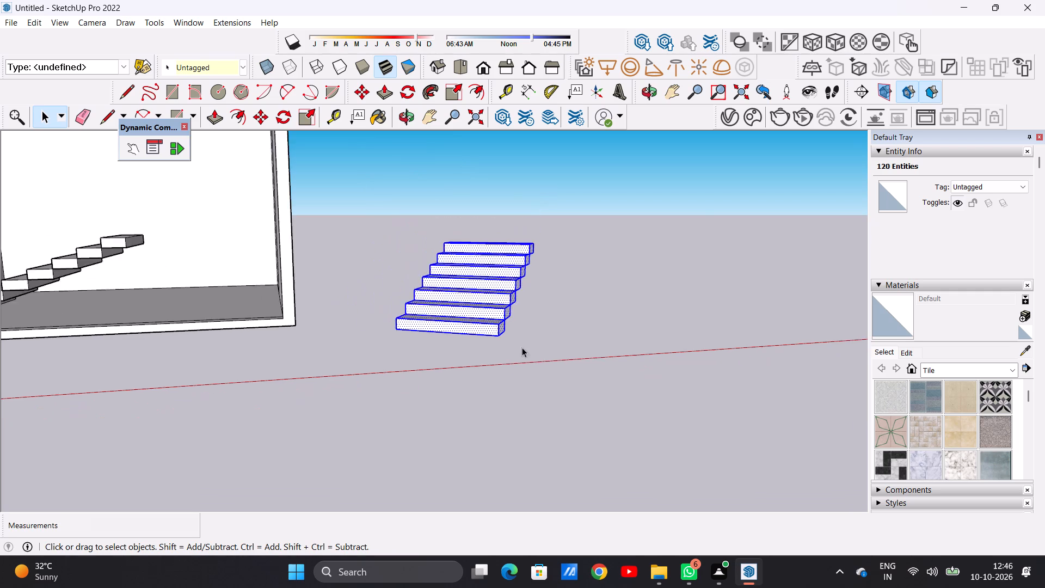
scroll(522, 347, "down", 11)
middle_click_drag(440, 329, 440, 331)
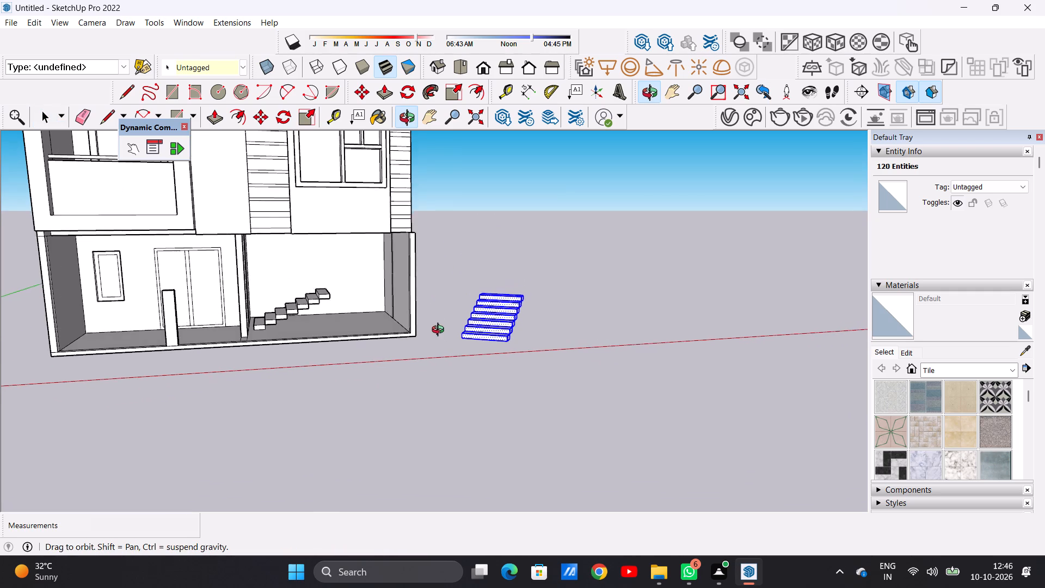
middle_click_drag(440, 331, 439, 338)
scroll(328, 290, "up", 3)
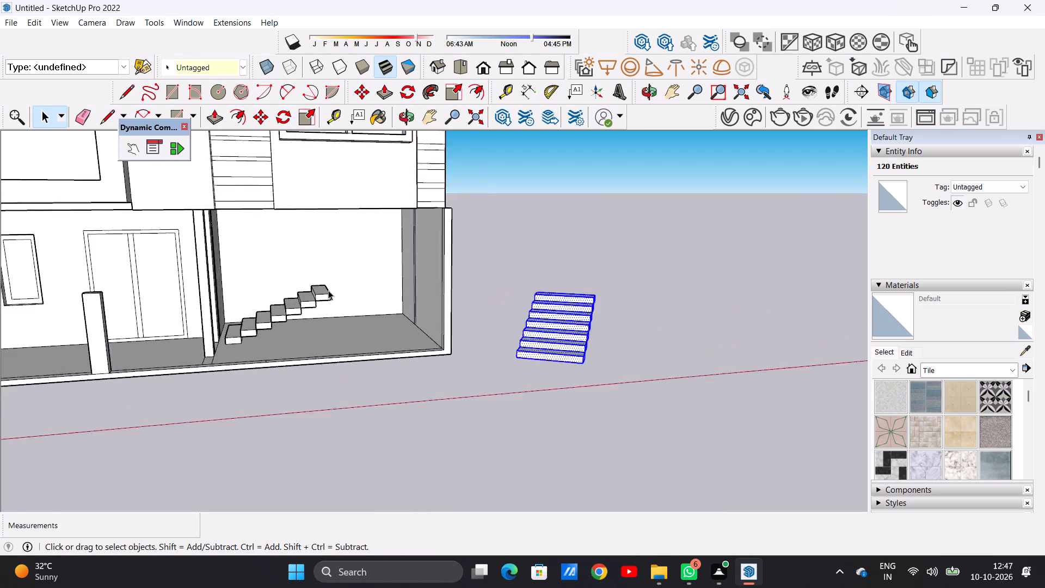
scroll(328, 290, "up", 2)
middle_click_drag(302, 297, 314, 297)
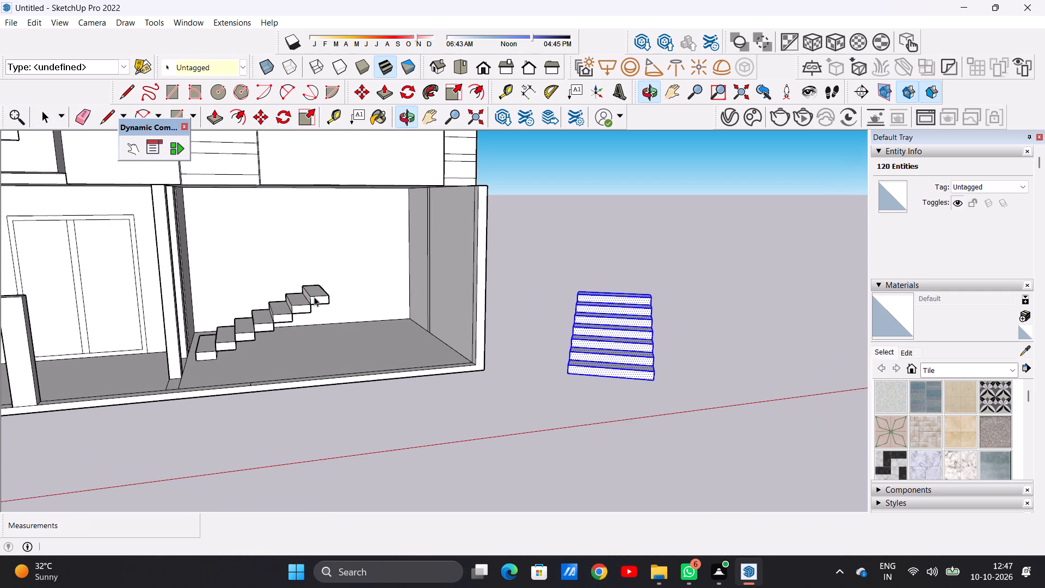
scroll(315, 307, "down", 2)
scroll(580, 343, "up", 5)
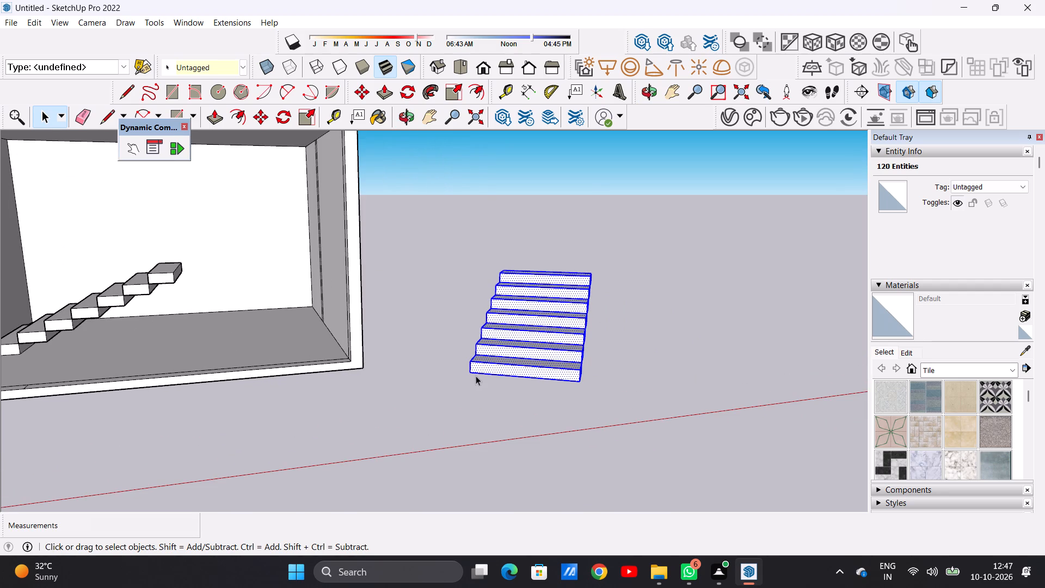
Compare the rotated flight outside with the flight inside the ground-floor opening from above and from the front.
scroll(502, 379, "down", 4)
middle_click_drag(176, 291, 305, 321)
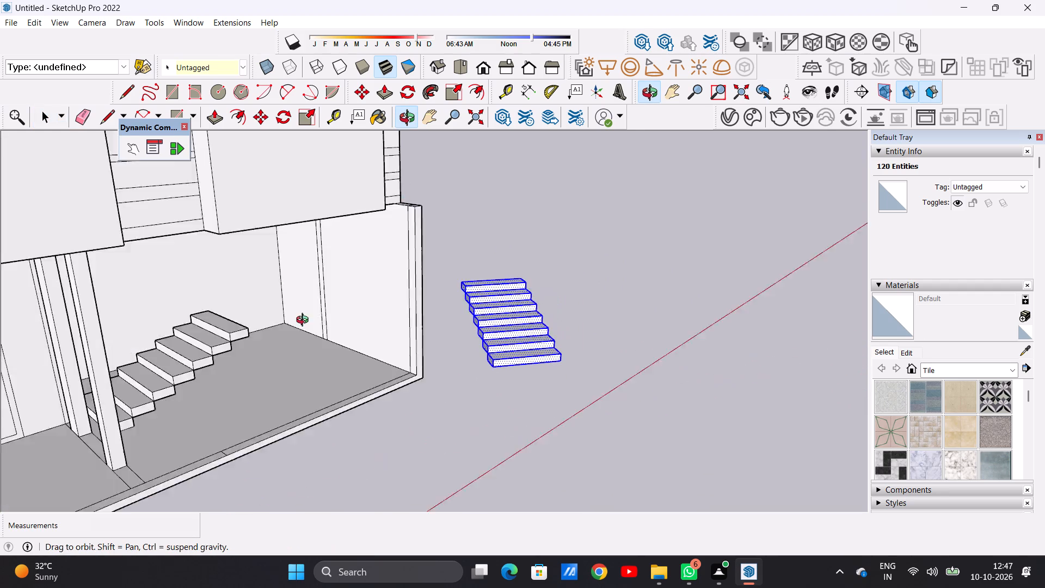
middle_click_drag(305, 321, 166, 276)
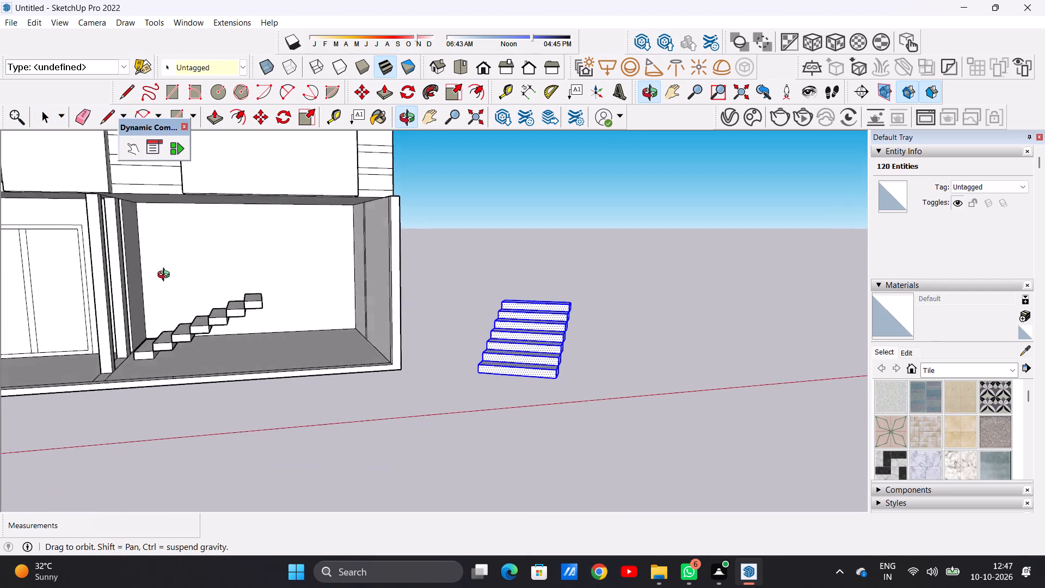
middle_click_drag(166, 276, 151, 266)
scroll(229, 267, "up", 6)
middle_click_drag(247, 296, 261, 365)
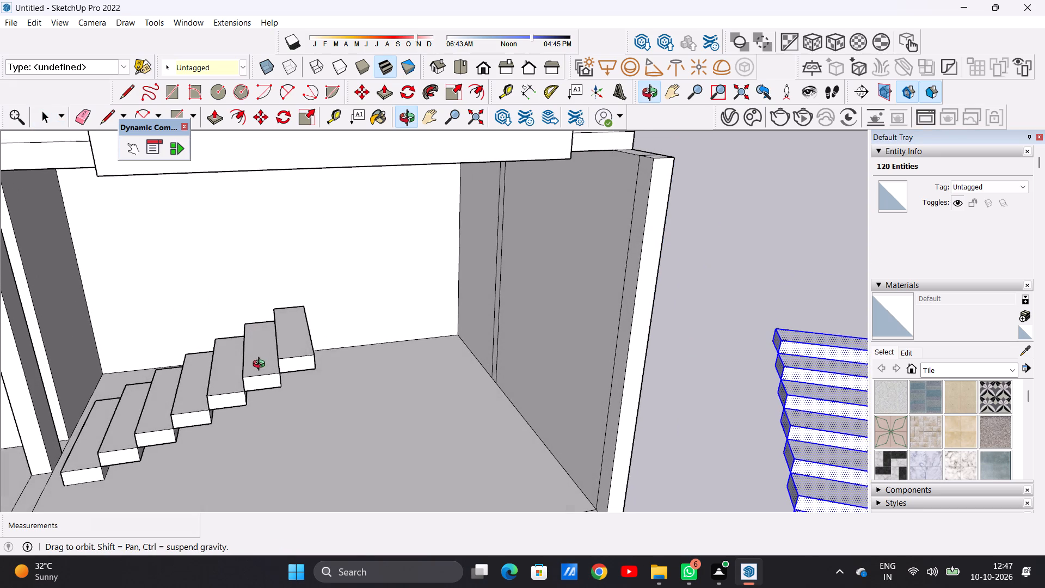
middle_click_drag(261, 365, 261, 366)
scroll(209, 323, "down", 5)
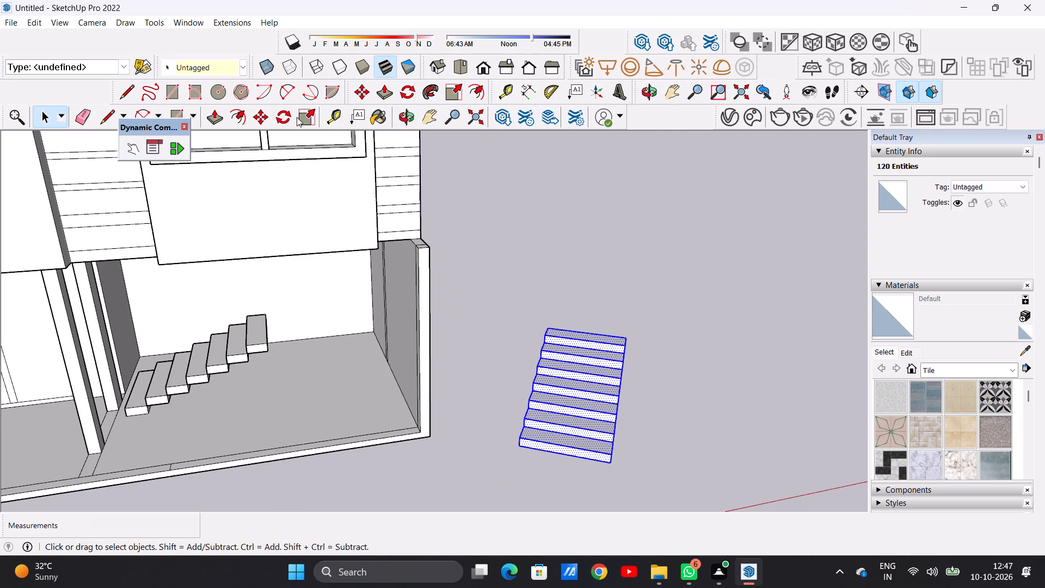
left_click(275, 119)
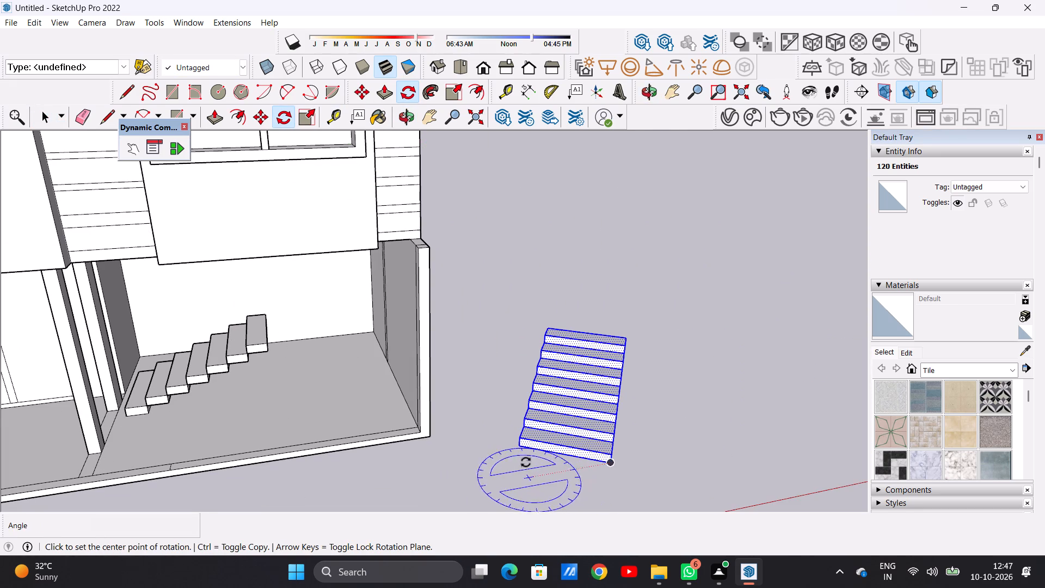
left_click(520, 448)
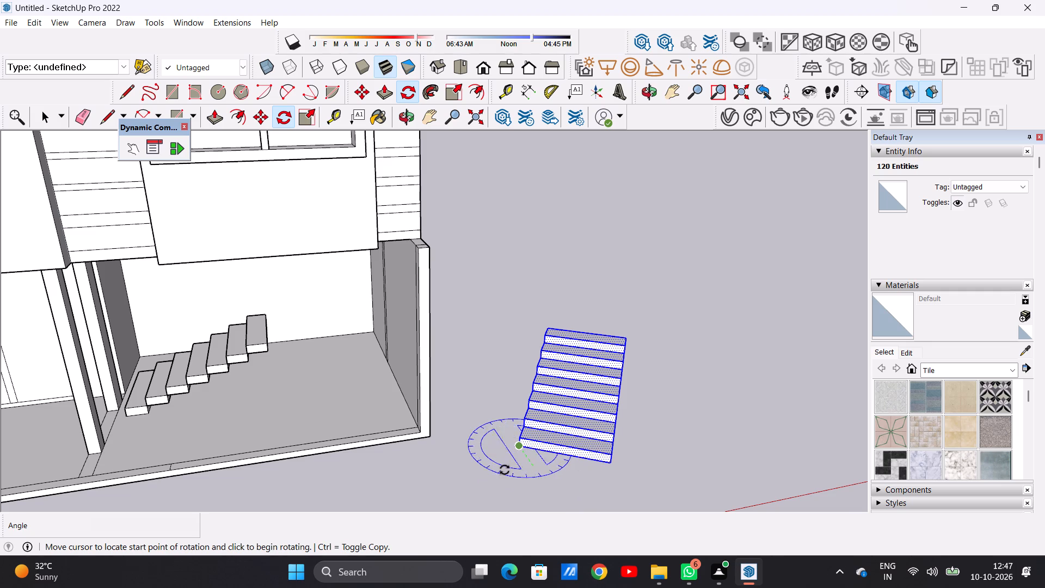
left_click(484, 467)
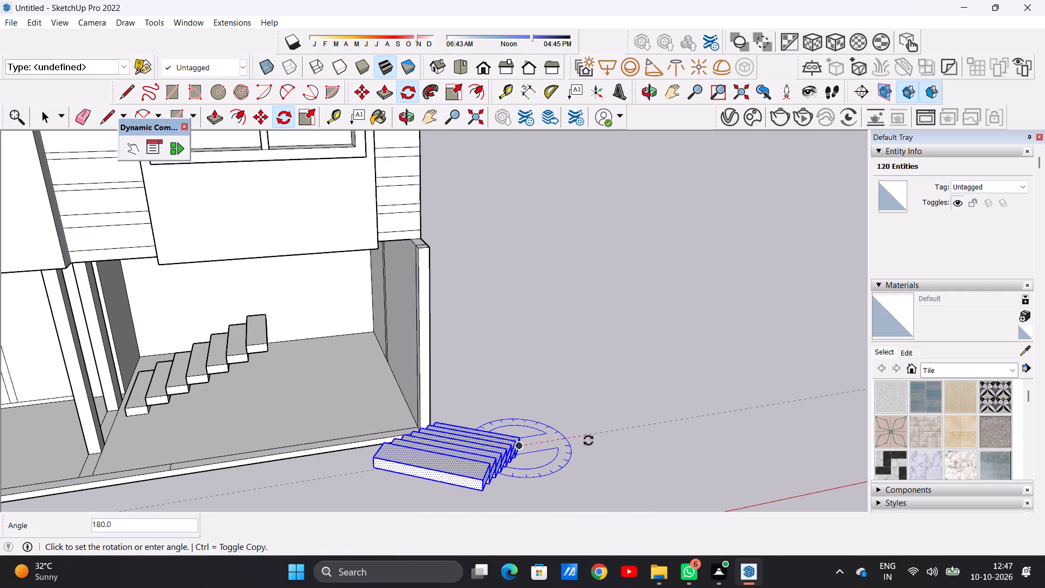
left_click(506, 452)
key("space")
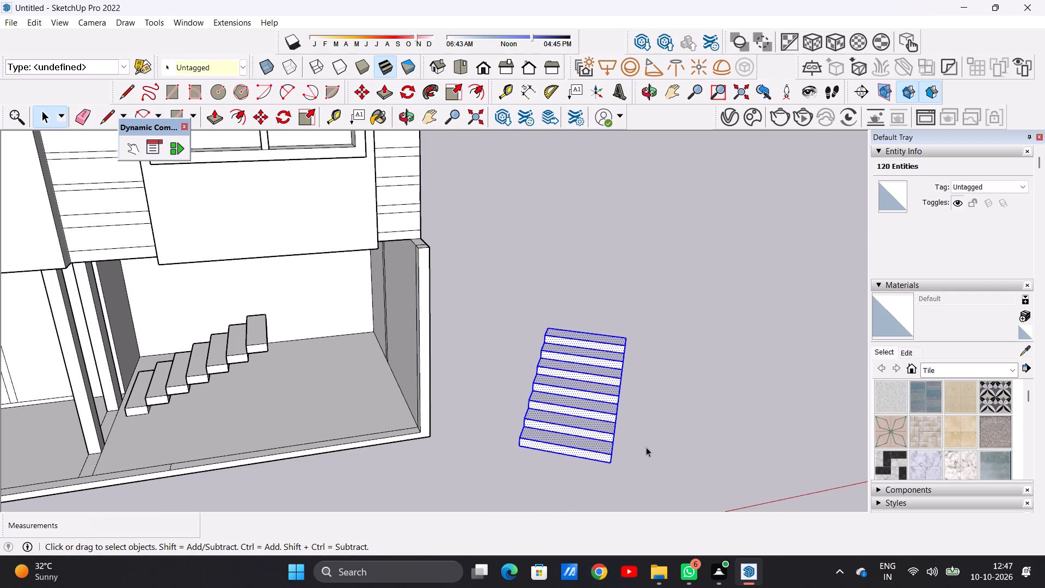
Move the selected outside flight about 25' 11" farther away from the building.
key("m")
left_click(609, 464)
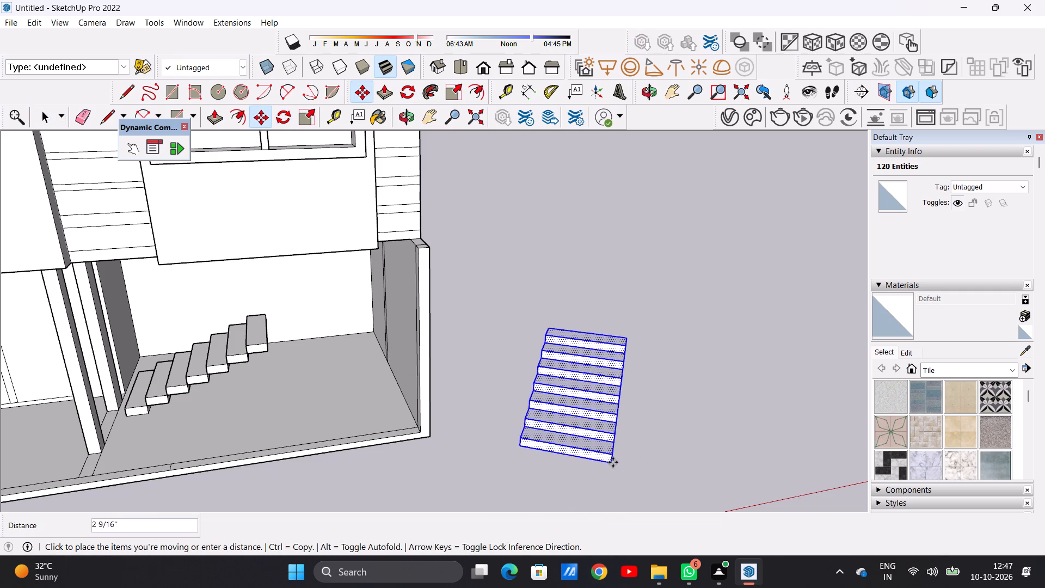
left_click(809, 432)
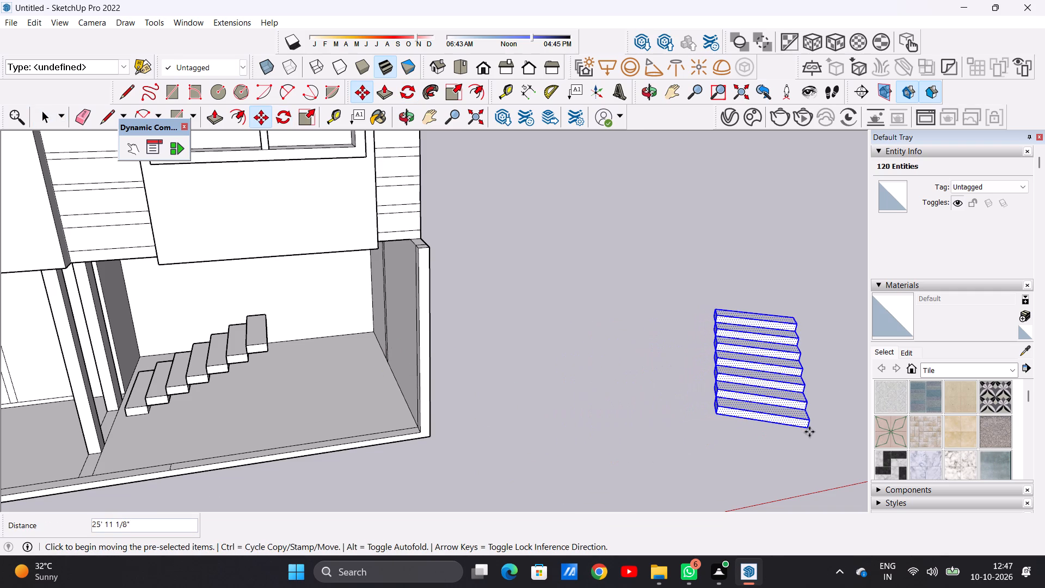
key("space")
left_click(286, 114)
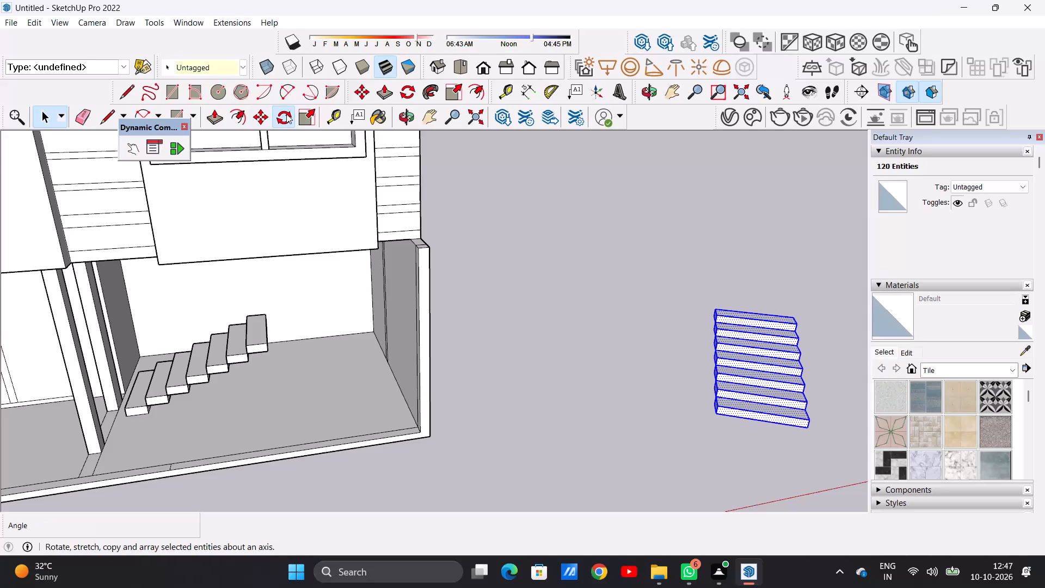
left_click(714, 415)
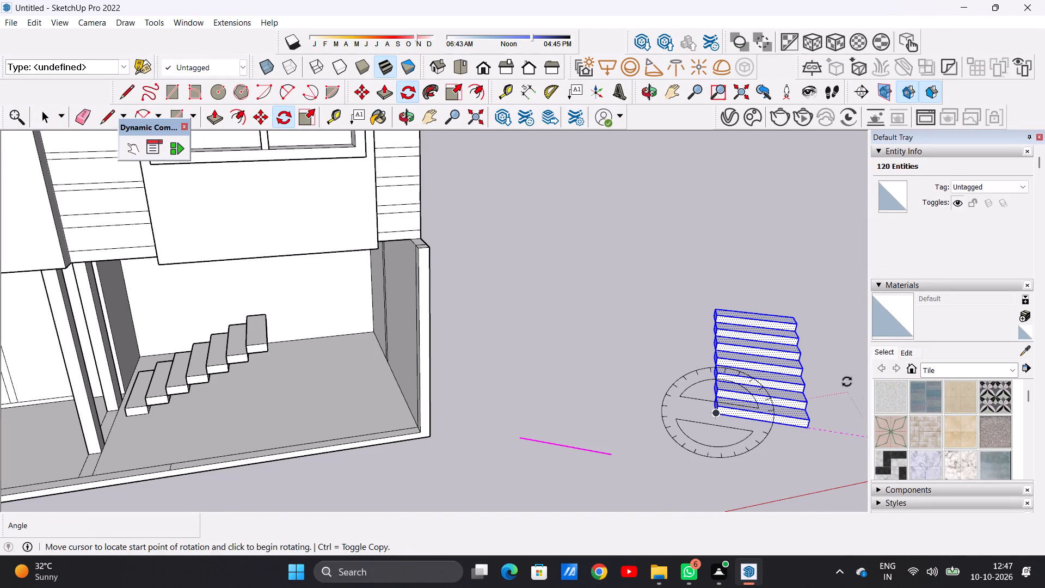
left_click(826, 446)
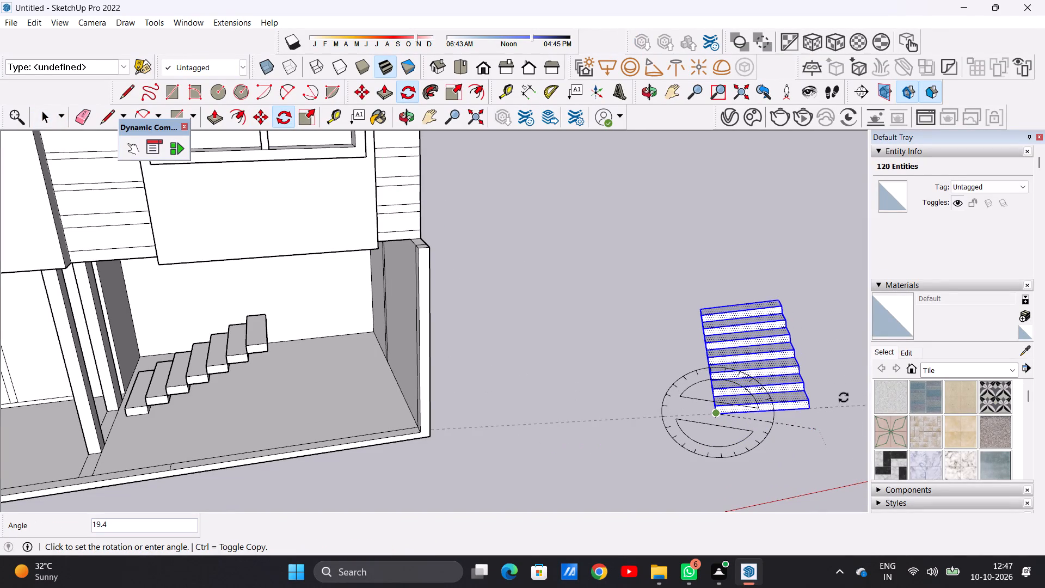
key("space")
Rotate the outside flight horizontally by about 95.4° around the bottom step's lower front corner, so its top end points toward the building.
middle_click_drag(677, 460, 769, 452)
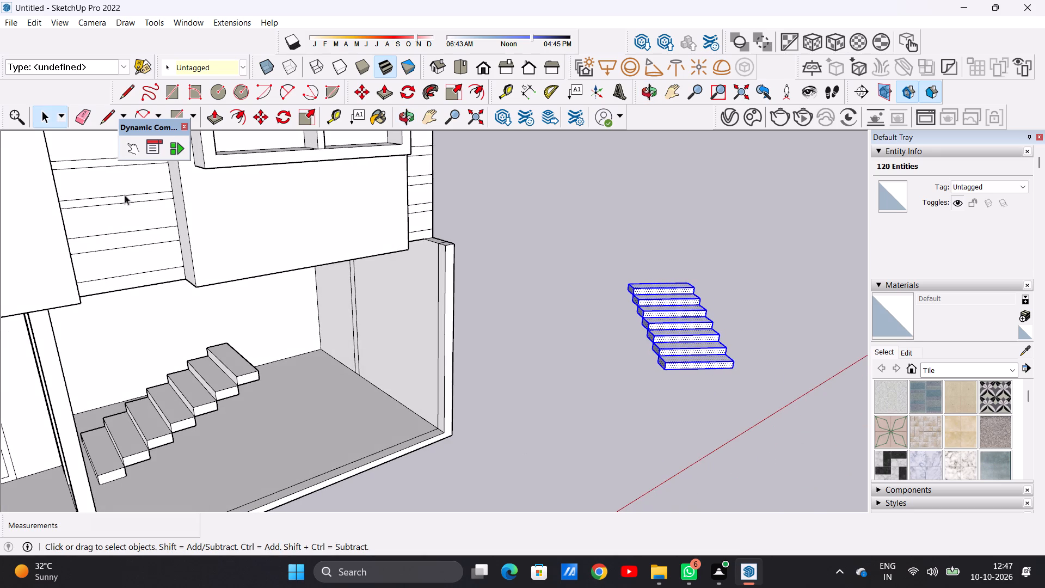
left_click(282, 114)
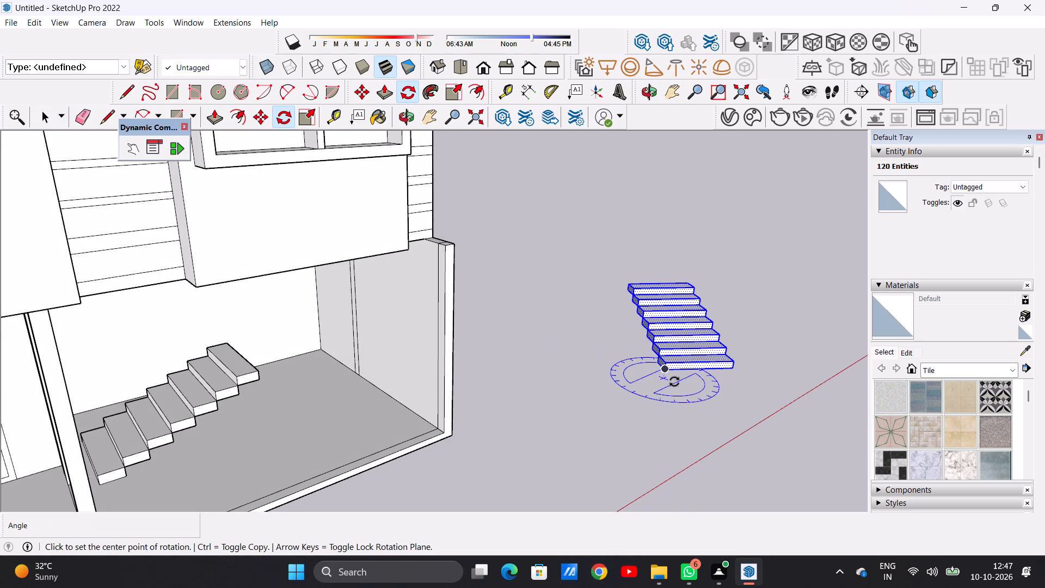
left_click(663, 369)
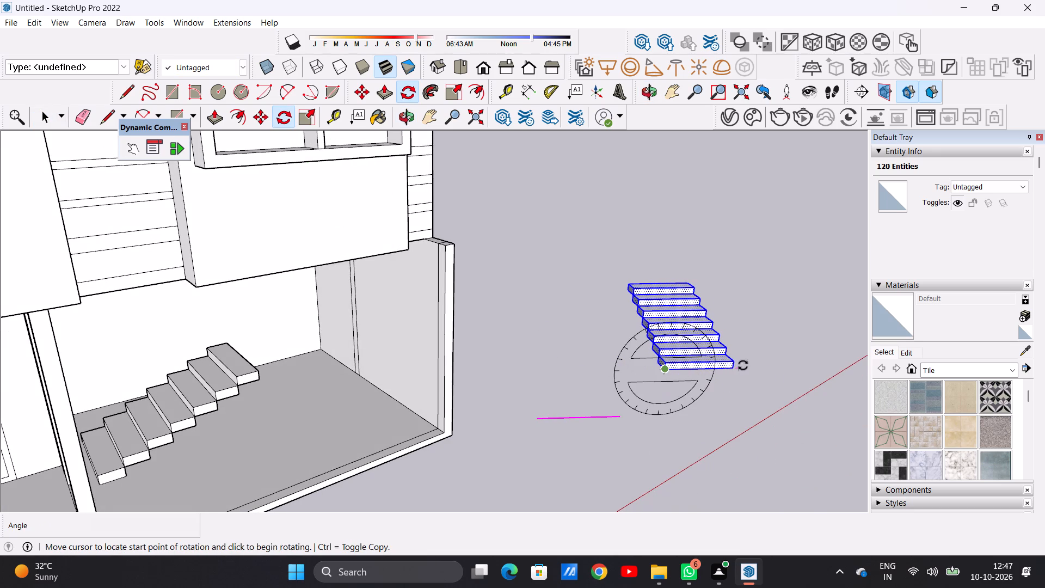
left_click(667, 372)
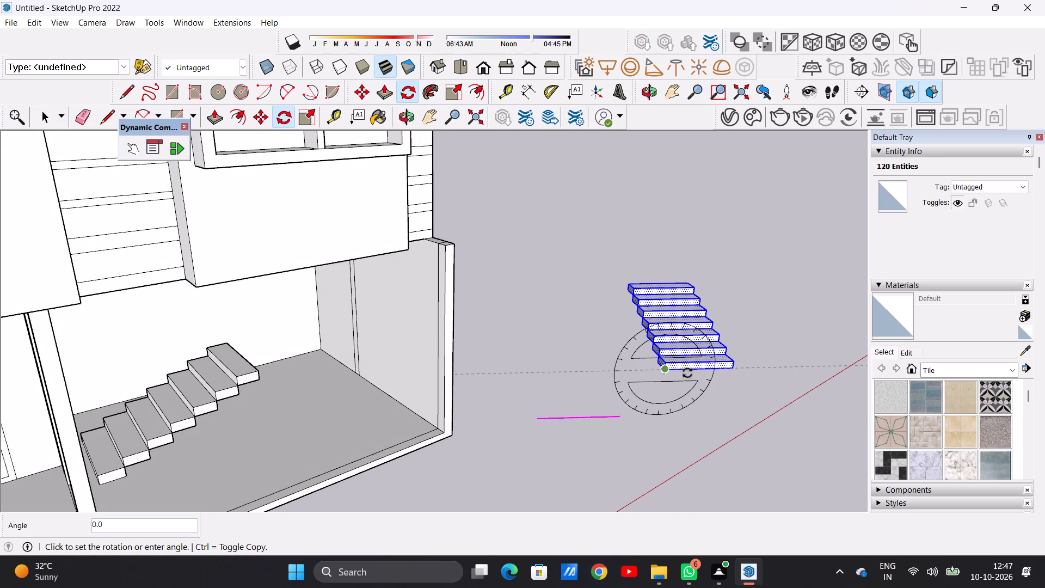
left_click(734, 365)
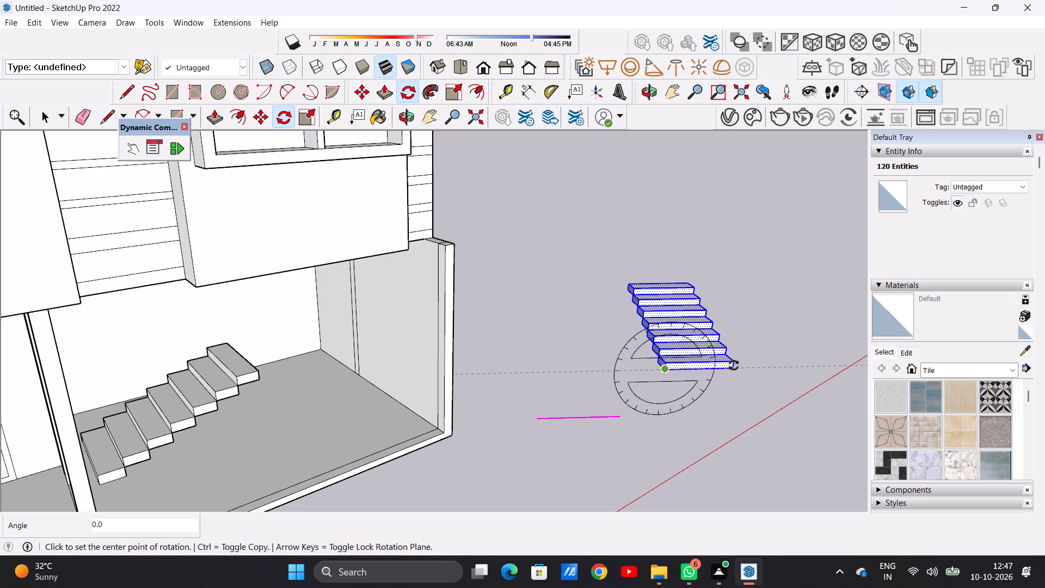
left_click(669, 372)
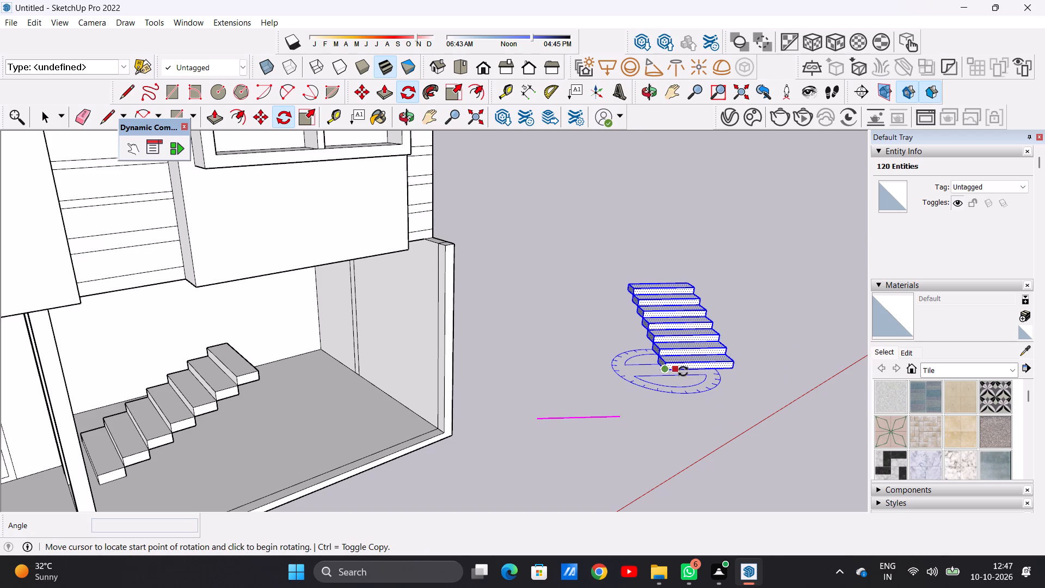
left_click(736, 371)
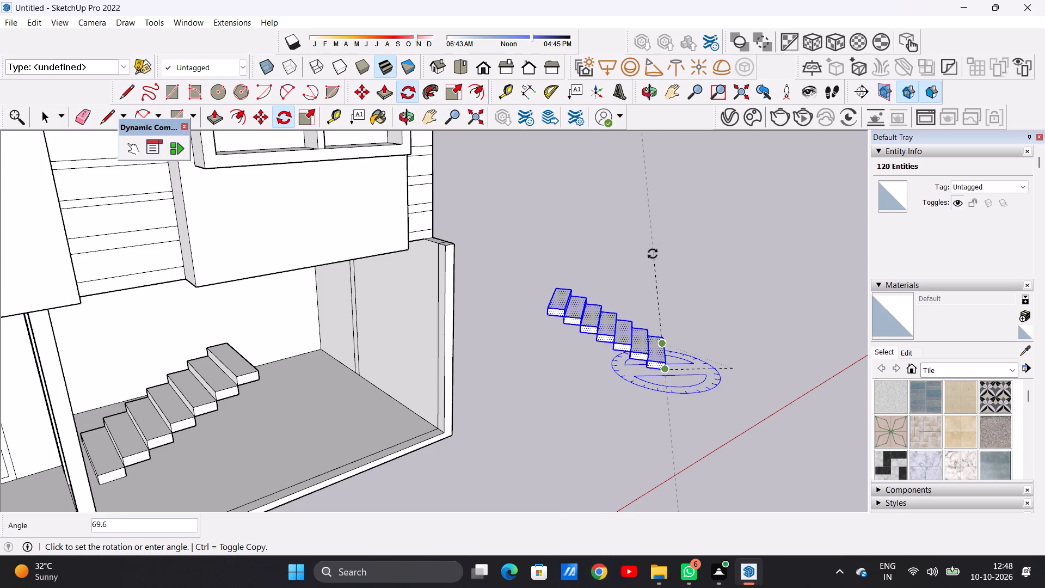
left_click(551, 274)
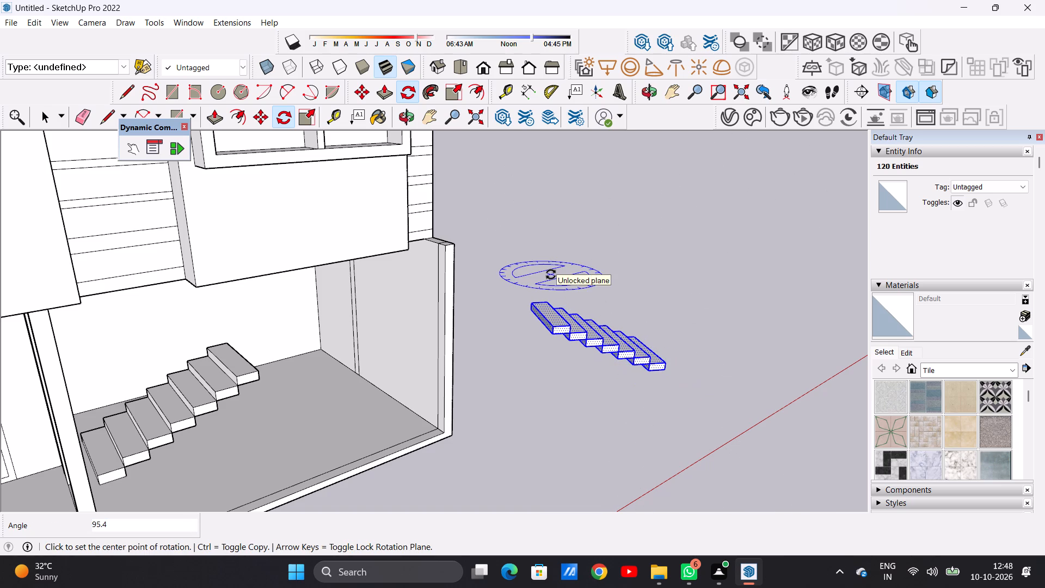
key("space")
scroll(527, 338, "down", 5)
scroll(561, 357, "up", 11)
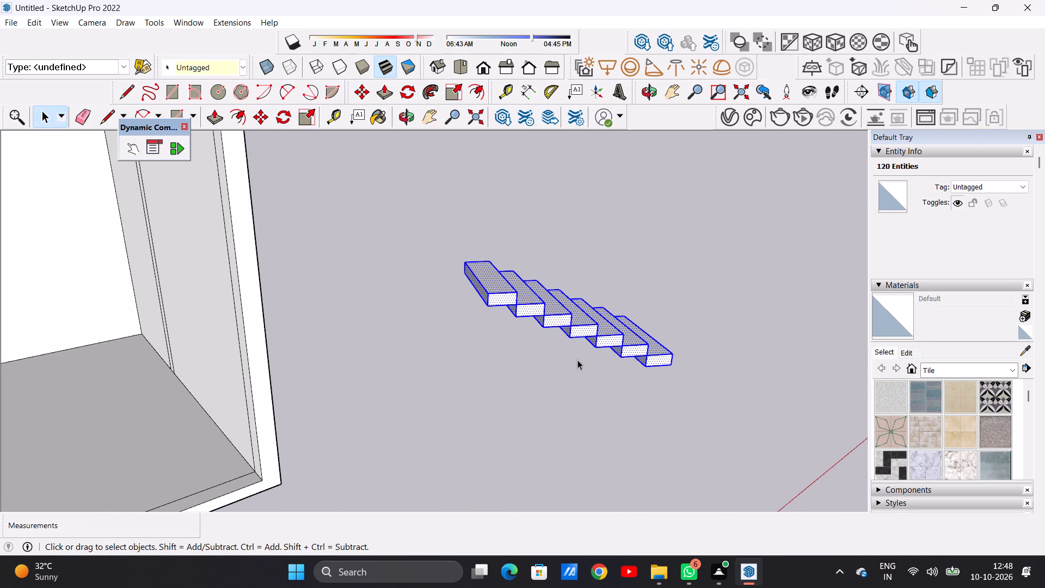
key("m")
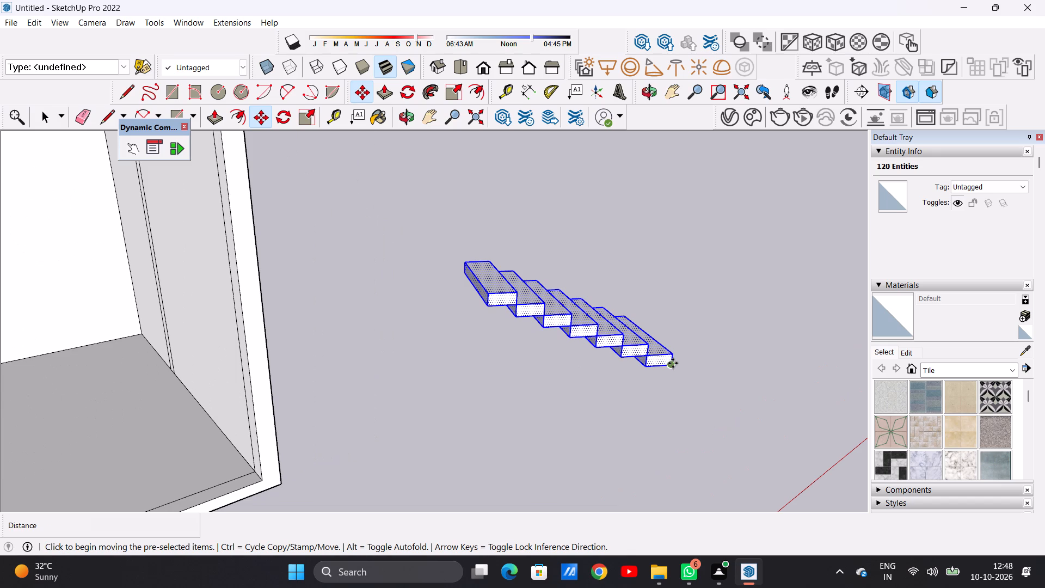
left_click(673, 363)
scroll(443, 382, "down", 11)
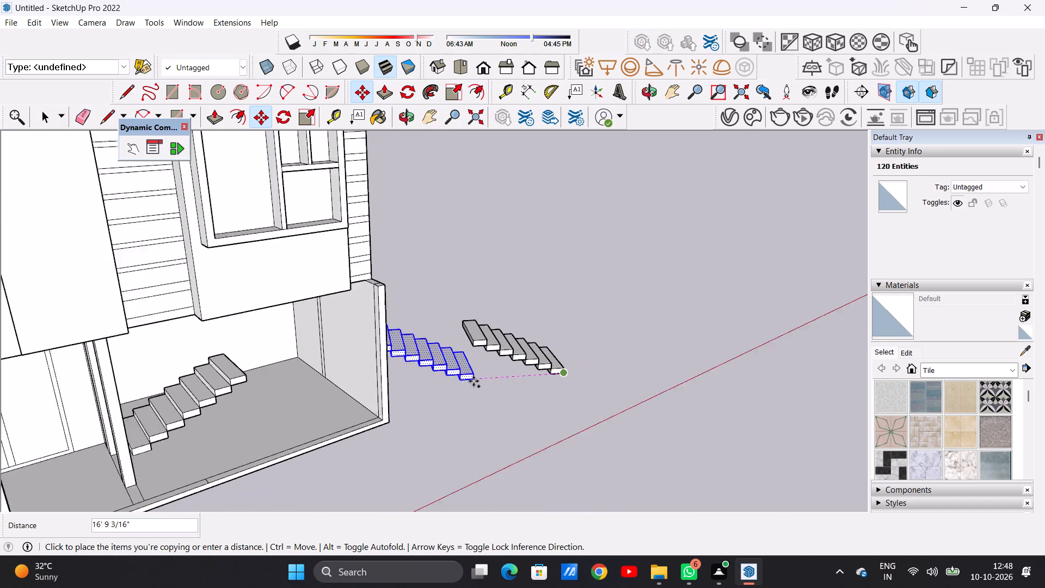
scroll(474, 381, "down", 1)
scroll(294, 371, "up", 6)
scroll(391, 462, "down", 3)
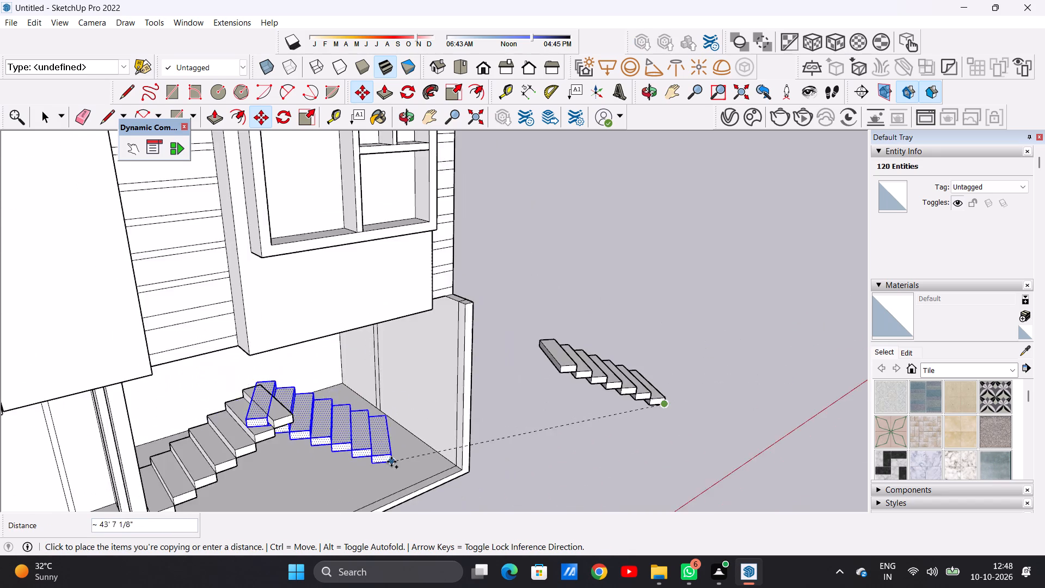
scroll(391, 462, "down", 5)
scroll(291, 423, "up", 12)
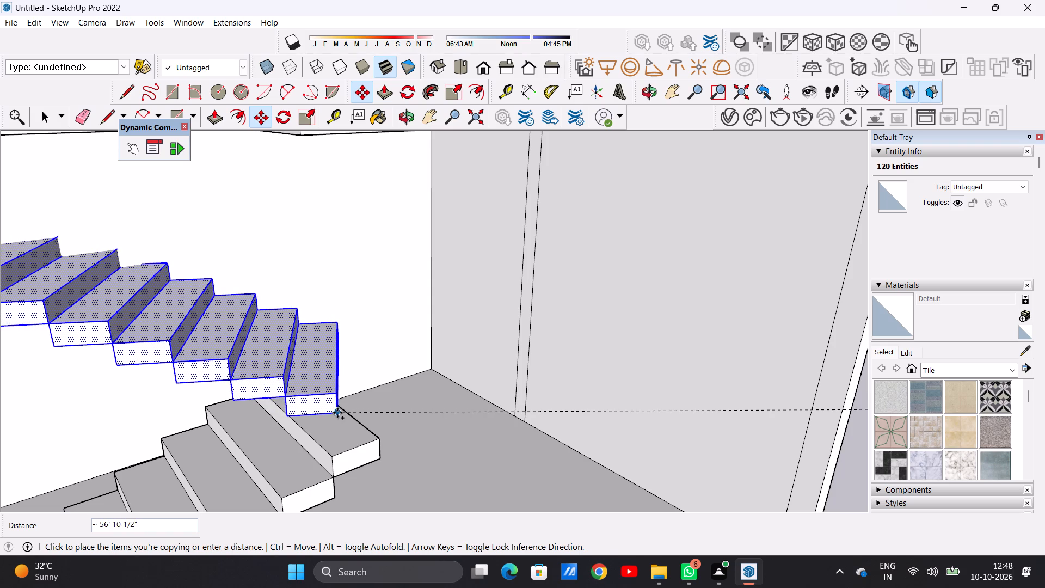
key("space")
Examine how the outside flight's direction and slope relate to the top step of the flight inside the ground-floor opening.
scroll(353, 463, "down", 16)
middle_click_drag(334, 434, 266, 367)
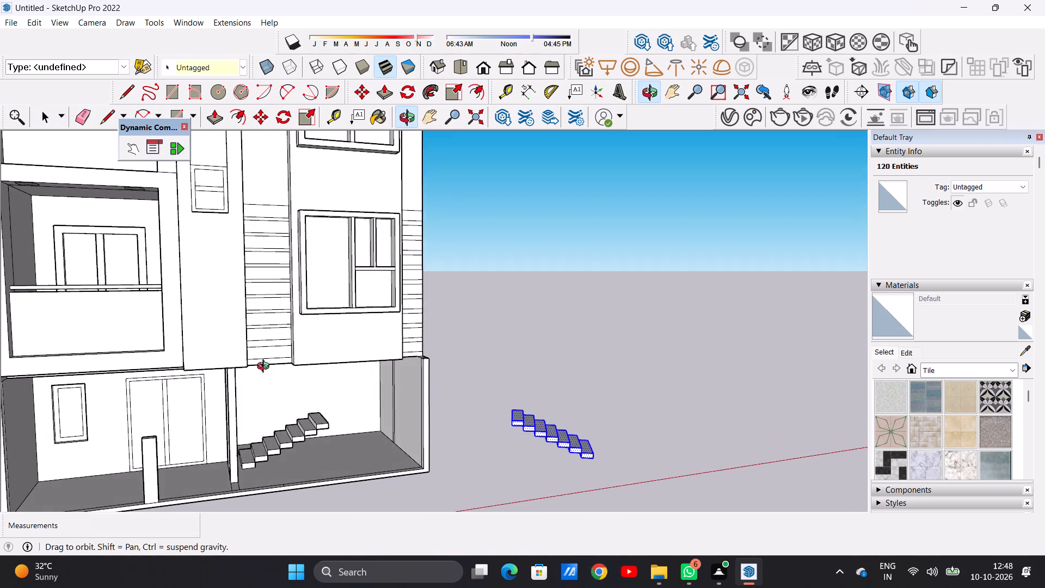
middle_click_drag(266, 367, 269, 387)
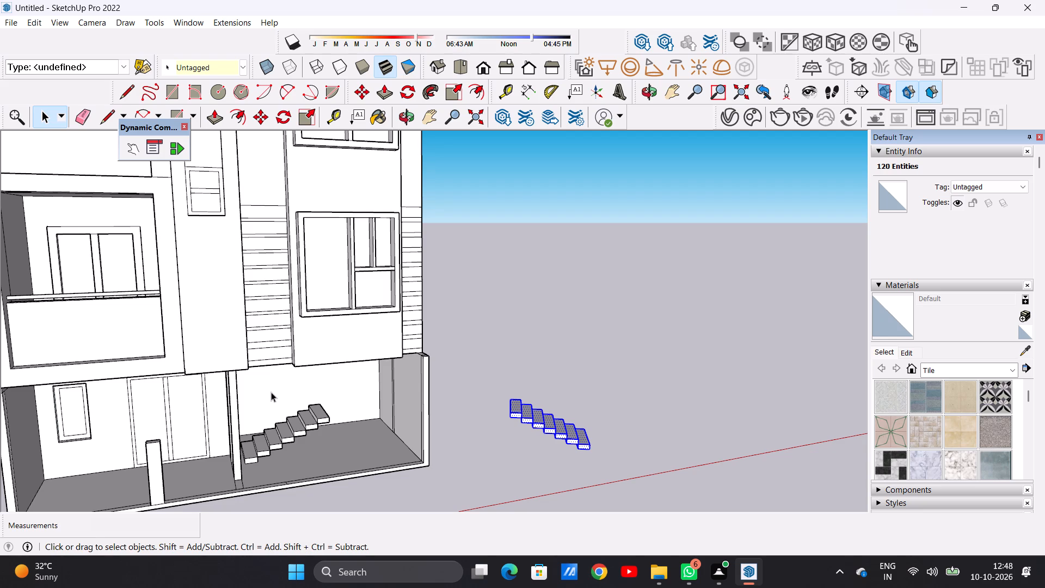
scroll(340, 426, "down", 4)
middle_click_drag(342, 402, 316, 362)
scroll(360, 427, "up", 7)
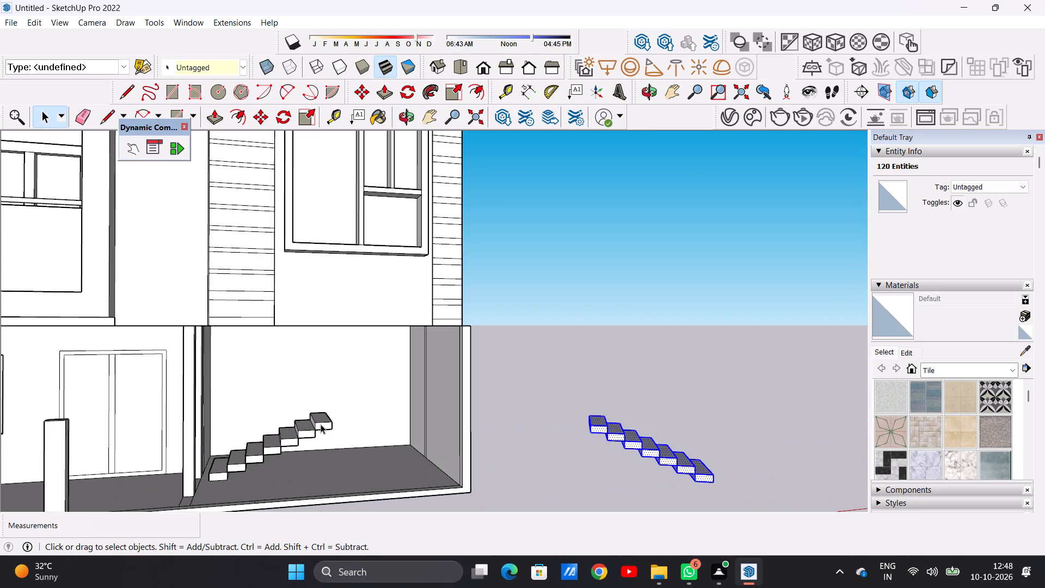
scroll(321, 424, "down", 2)
middle_click_drag(341, 412, 316, 420)
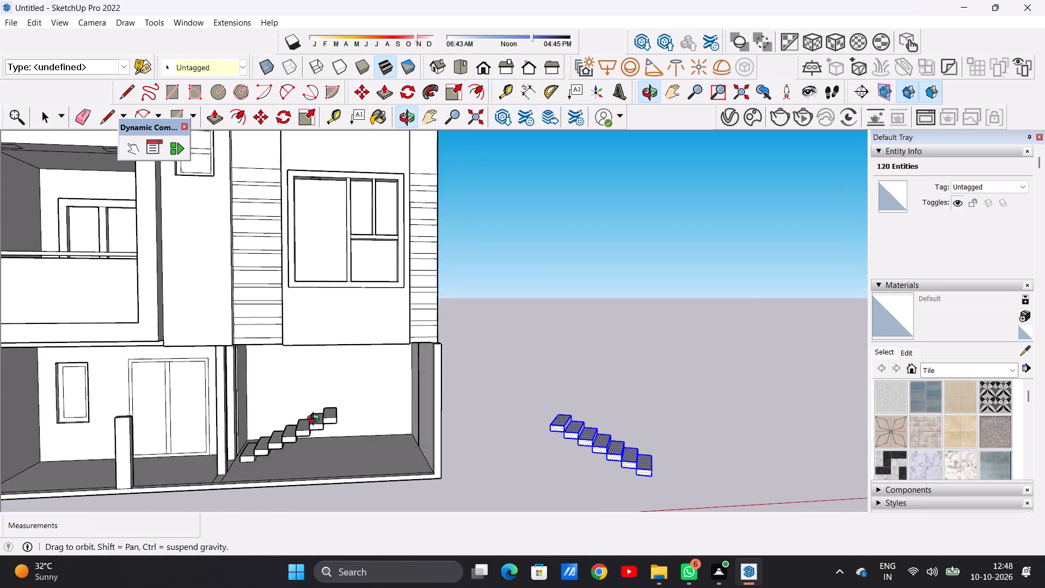
middle_click_drag(316, 420, 317, 419)
scroll(343, 419, "up", 8)
middle_click_drag(328, 418, 328, 410)
scroll(328, 410, "up", 1)
scroll(322, 497, "down", 3)
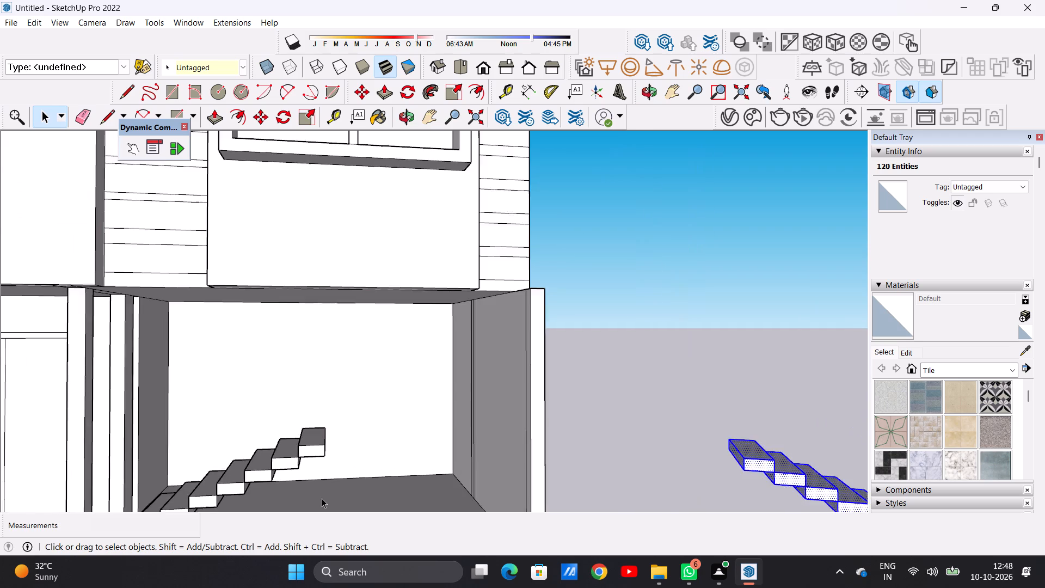
scroll(322, 498, "down", 9)
scroll(561, 399, "down", 5)
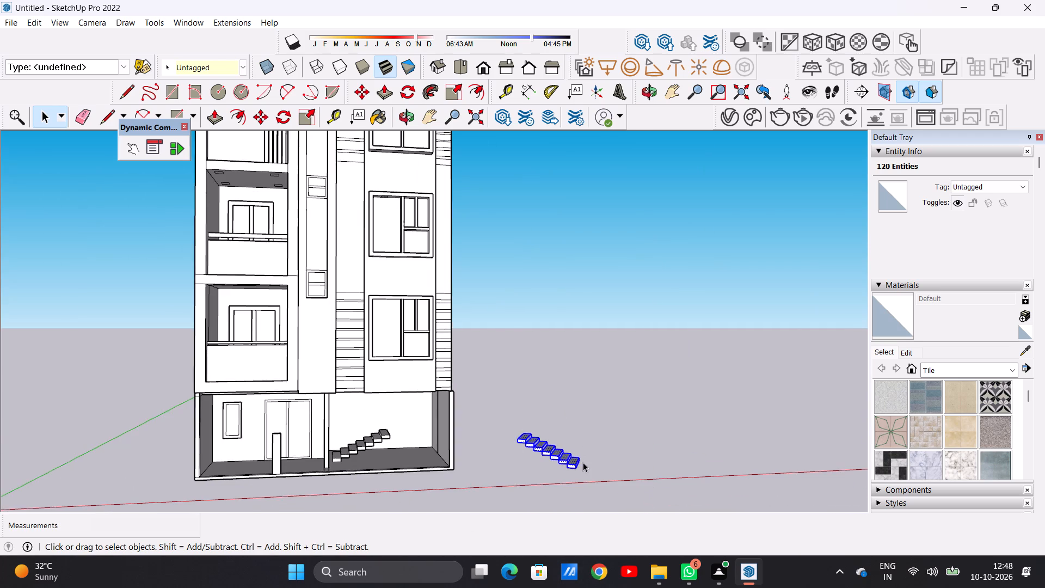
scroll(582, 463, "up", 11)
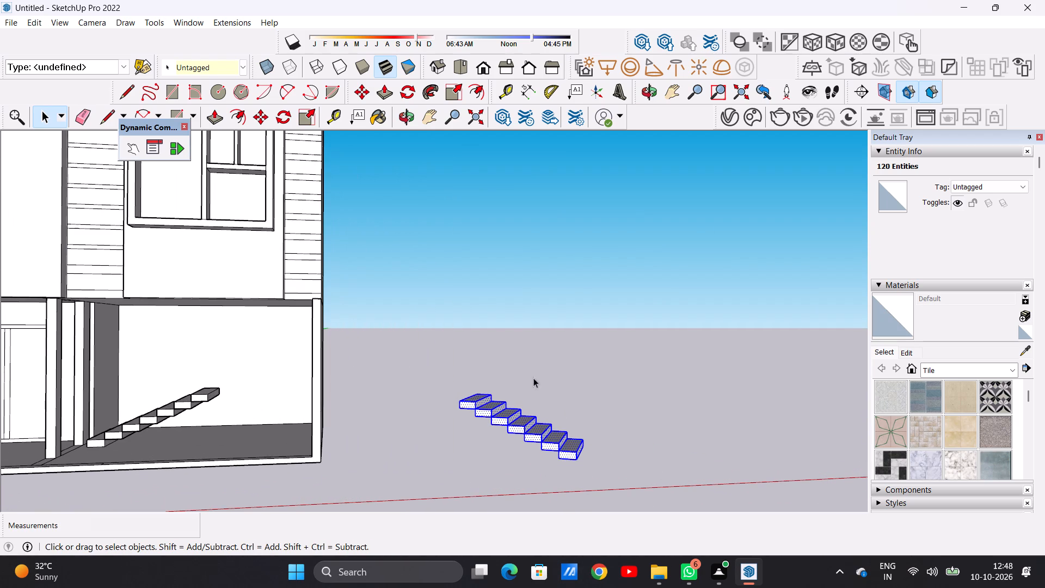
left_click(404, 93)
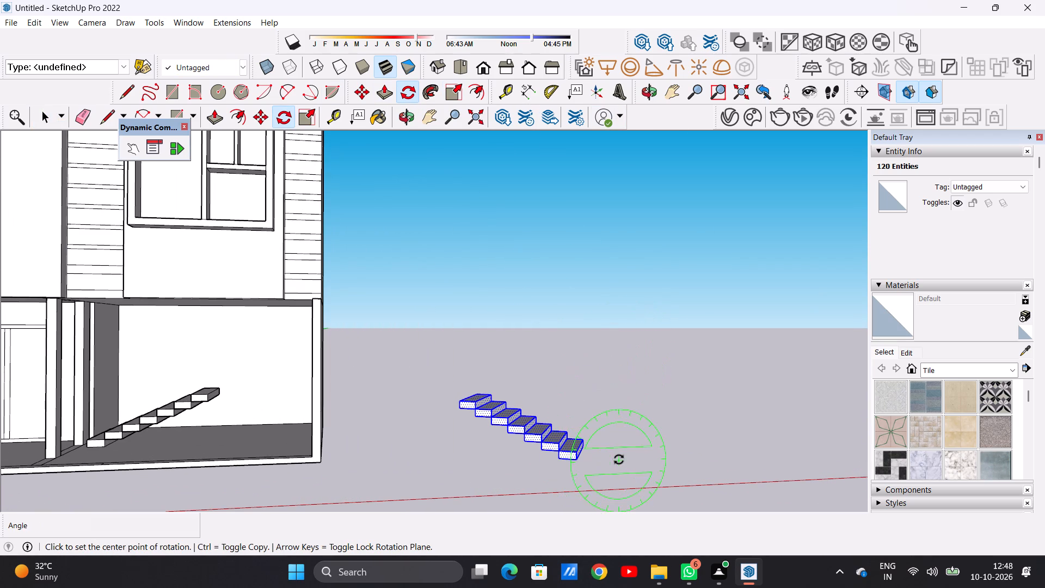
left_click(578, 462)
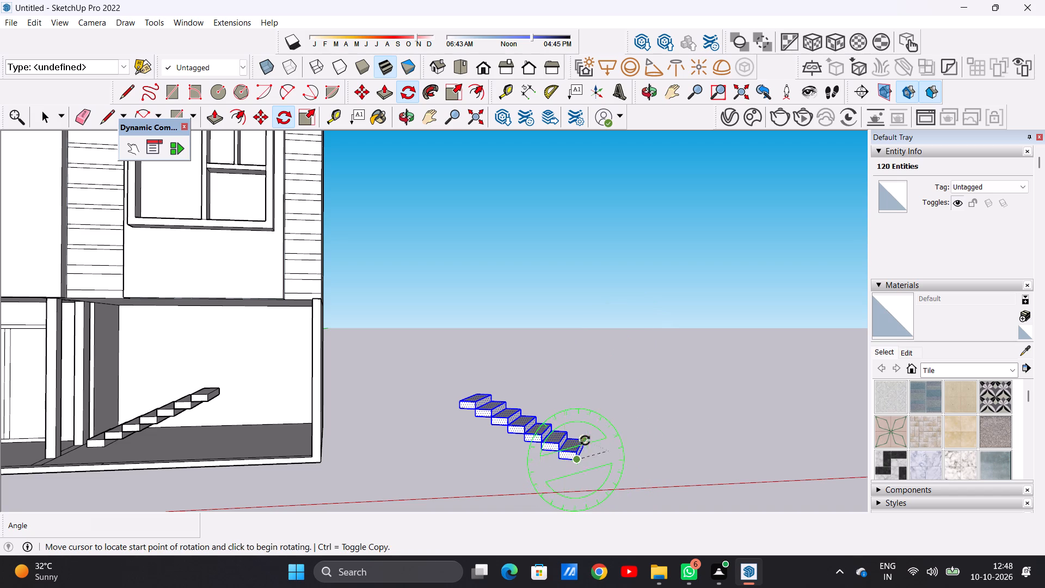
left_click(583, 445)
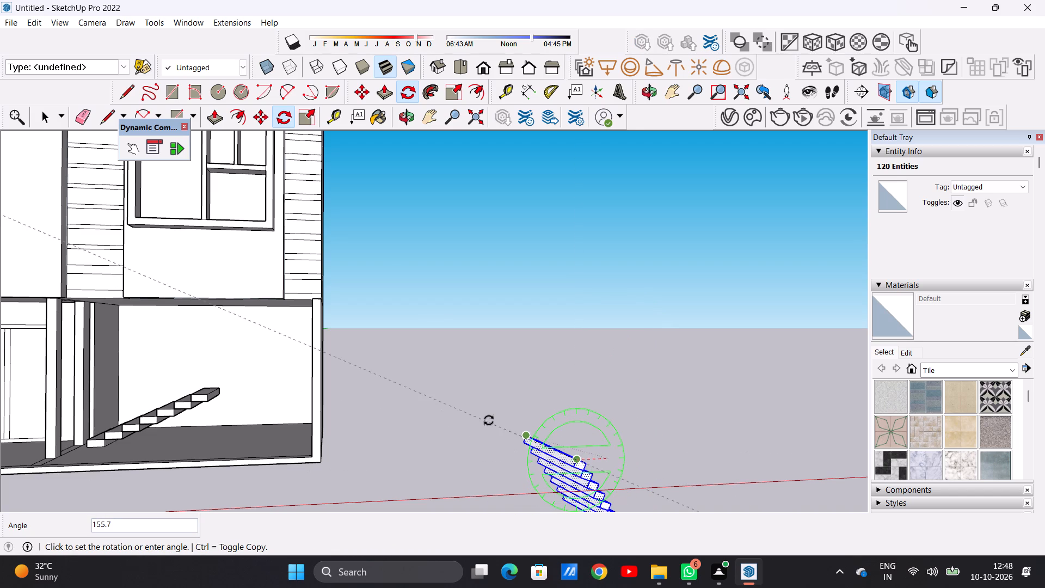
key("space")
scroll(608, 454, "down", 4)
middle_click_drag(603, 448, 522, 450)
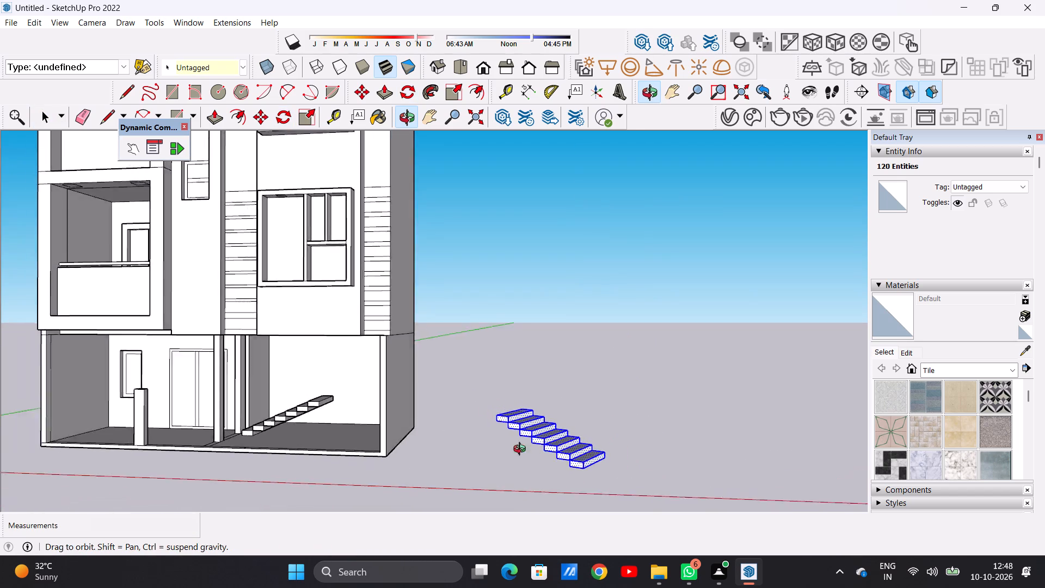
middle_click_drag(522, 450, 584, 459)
Undo the outside flight's recent rotations and moves, back to rising in the same direction as the inside flight.
key("ctrl+z")
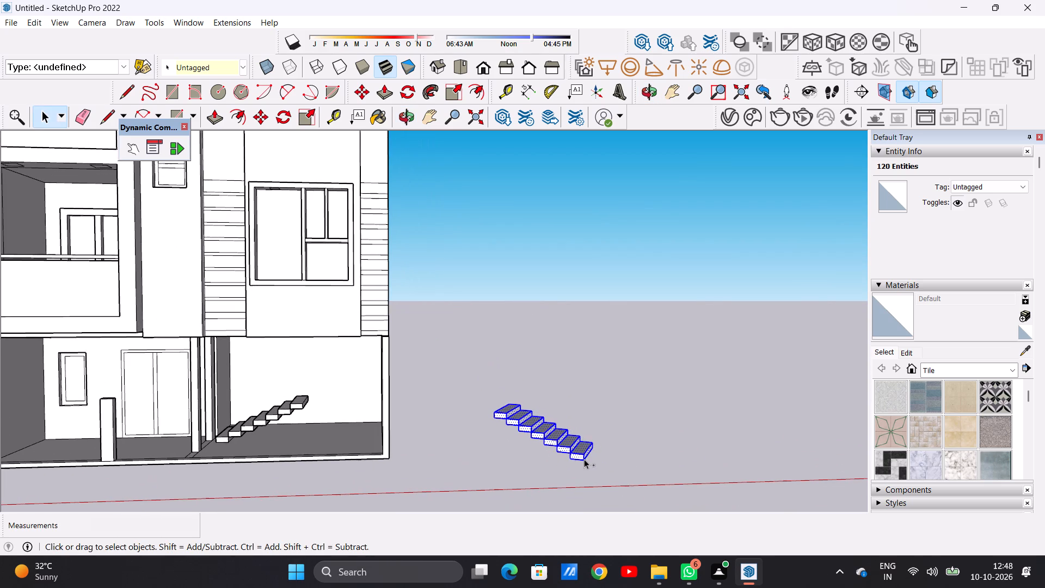
key("ctrl+z")
key("ctrl+z")
key("ctrl+z")
key("ctrl+z")
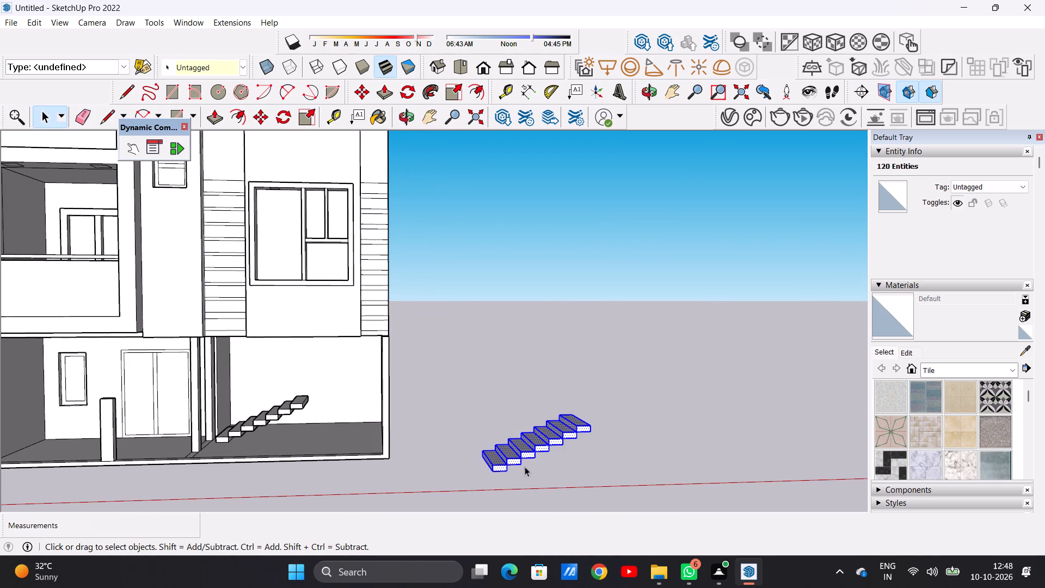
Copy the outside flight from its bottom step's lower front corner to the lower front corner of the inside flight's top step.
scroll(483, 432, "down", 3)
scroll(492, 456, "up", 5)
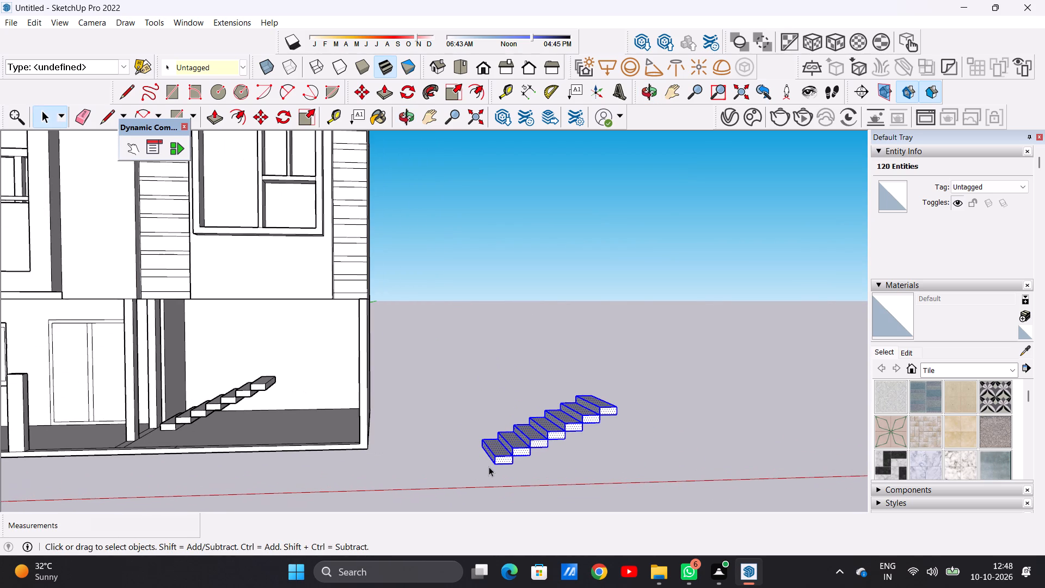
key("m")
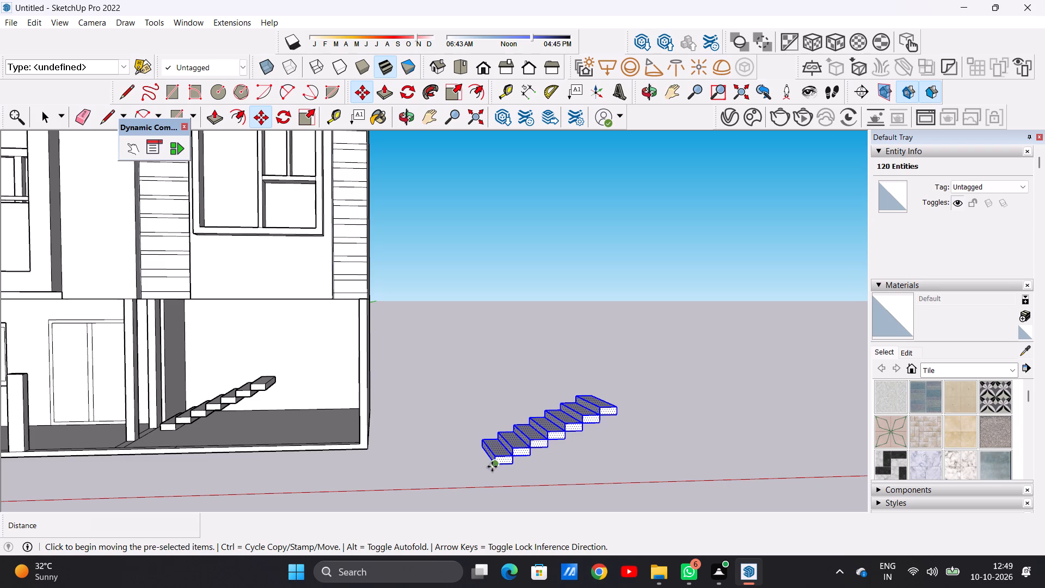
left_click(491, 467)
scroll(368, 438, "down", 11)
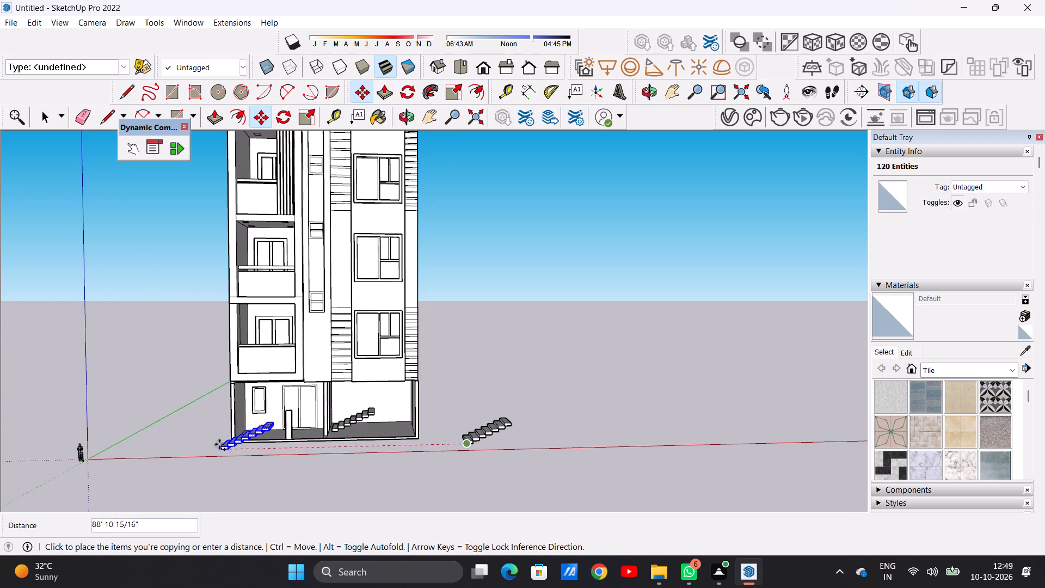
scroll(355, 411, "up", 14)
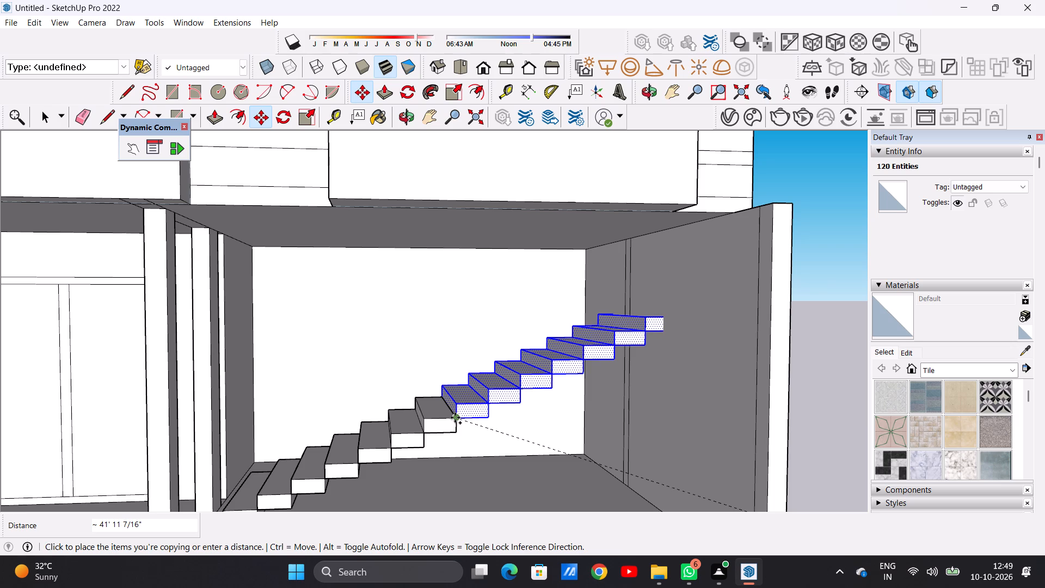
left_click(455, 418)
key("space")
Examine the two joined flights inside the ground-floor opening from the front, the side and below.
scroll(341, 422, "down", 13)
middle_click_drag(384, 430, 392, 412)
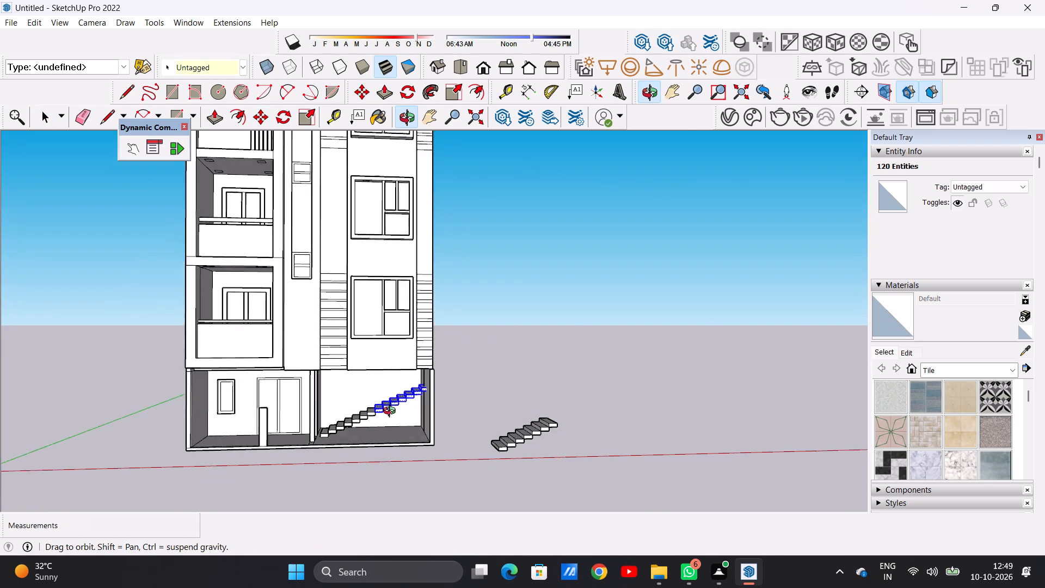
middle_click_drag(392, 412, 214, 424)
scroll(501, 381, "up", 6)
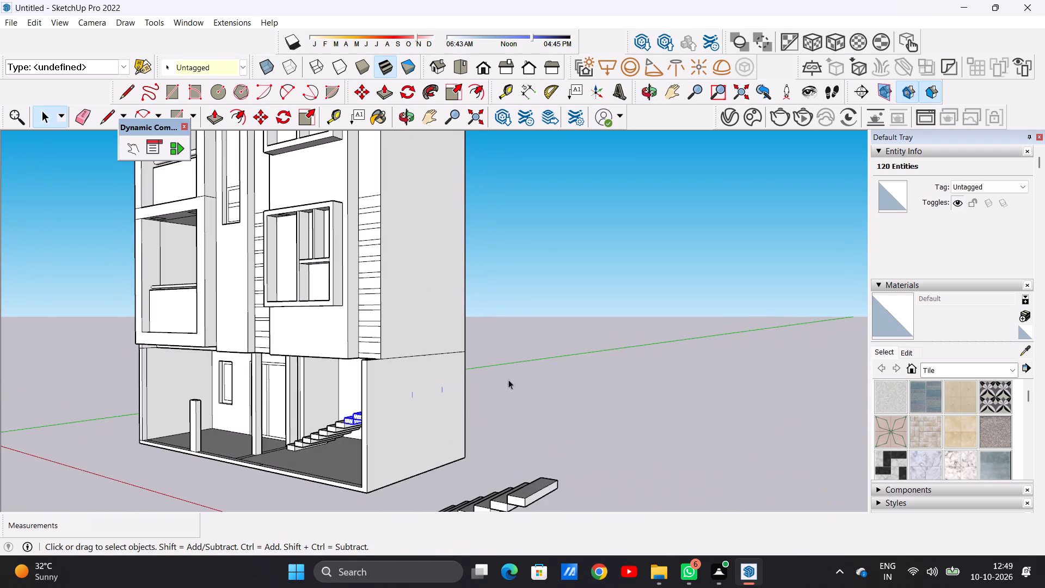
left_click(539, 399)
scroll(542, 400, "down", 5)
middle_click_drag(495, 426, 746, 371)
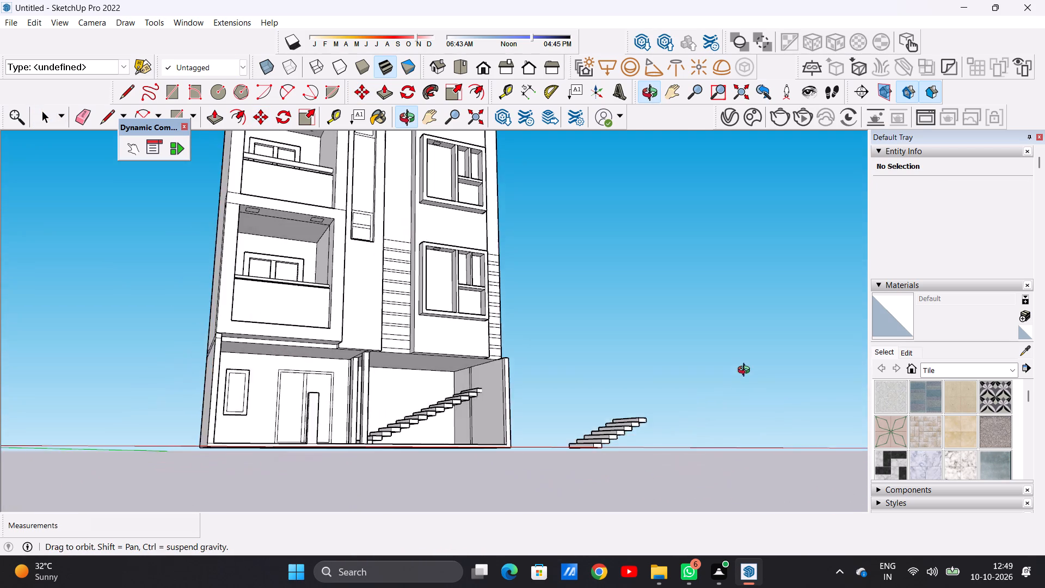
middle_click_drag(746, 371, 489, 422)
scroll(466, 391, "up", 11)
middle_click_drag(453, 411, 470, 412)
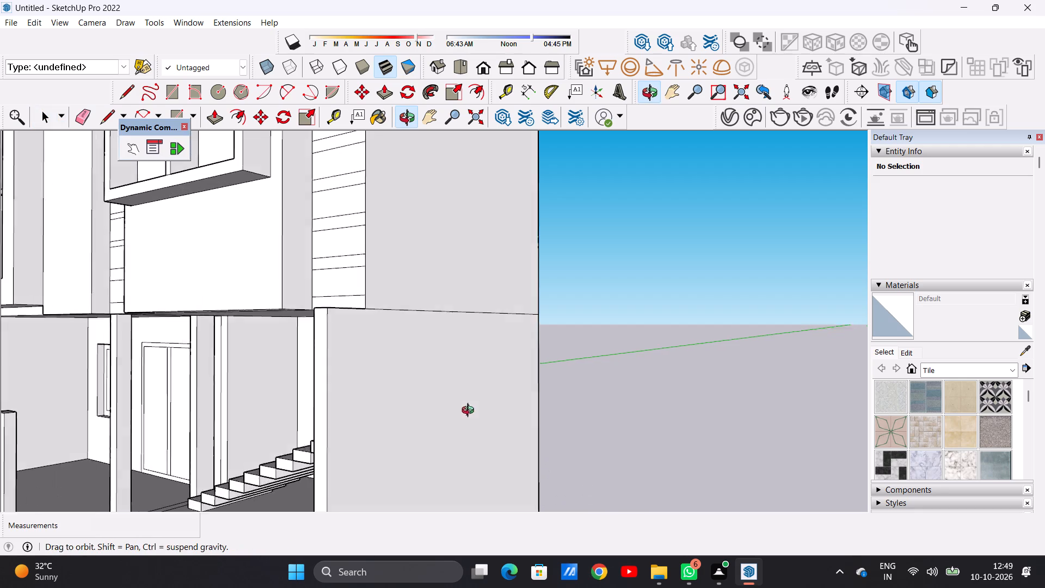
middle_click_drag(470, 412, 652, 415)
scroll(513, 414, "up", 3)
middle_click_drag(570, 385, 564, 420)
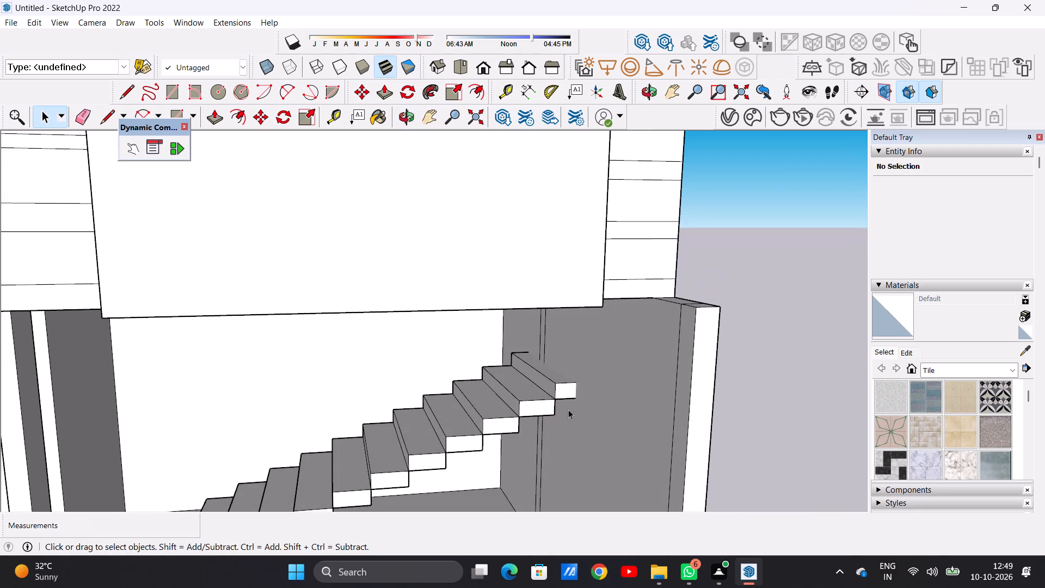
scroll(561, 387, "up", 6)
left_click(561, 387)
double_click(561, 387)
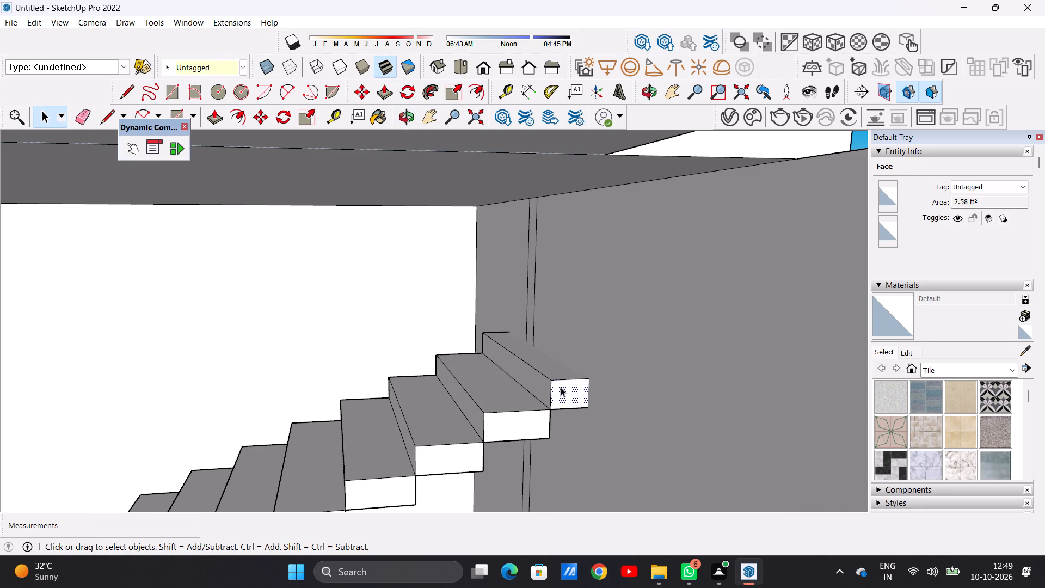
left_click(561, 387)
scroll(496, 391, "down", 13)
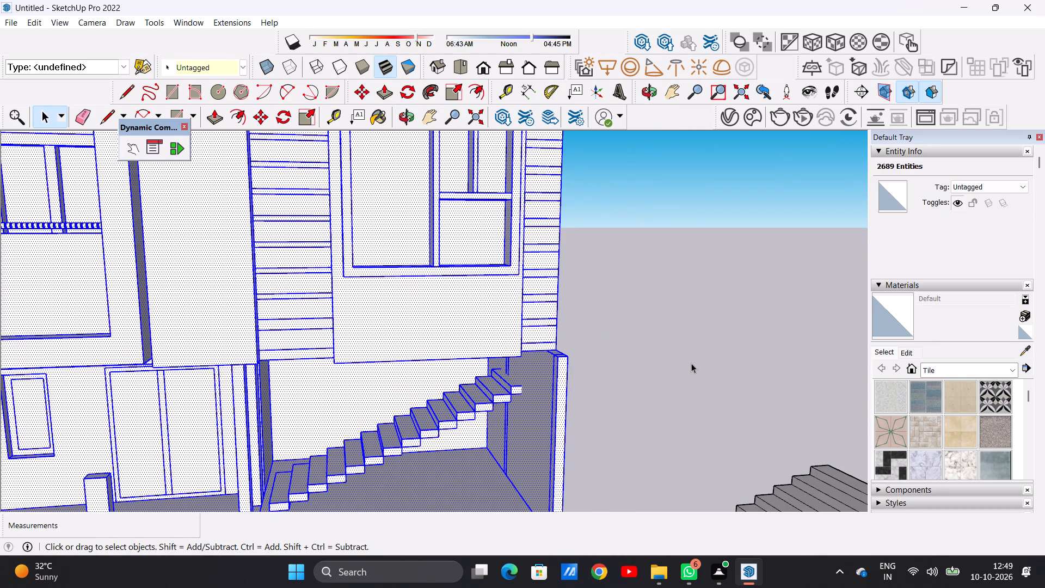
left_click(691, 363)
Examine how the topmost steps meet the side wall and how the continuous staircase fills the ground-floor opening.
scroll(499, 385, "up", 12)
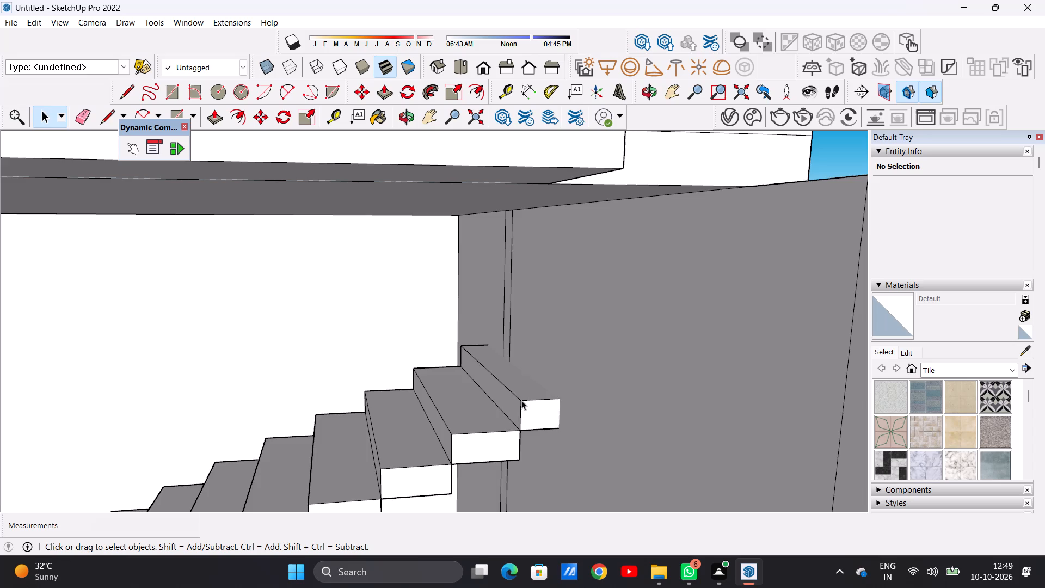
scroll(386, 426, "down", 16)
middle_click_drag(387, 440, 347, 399)
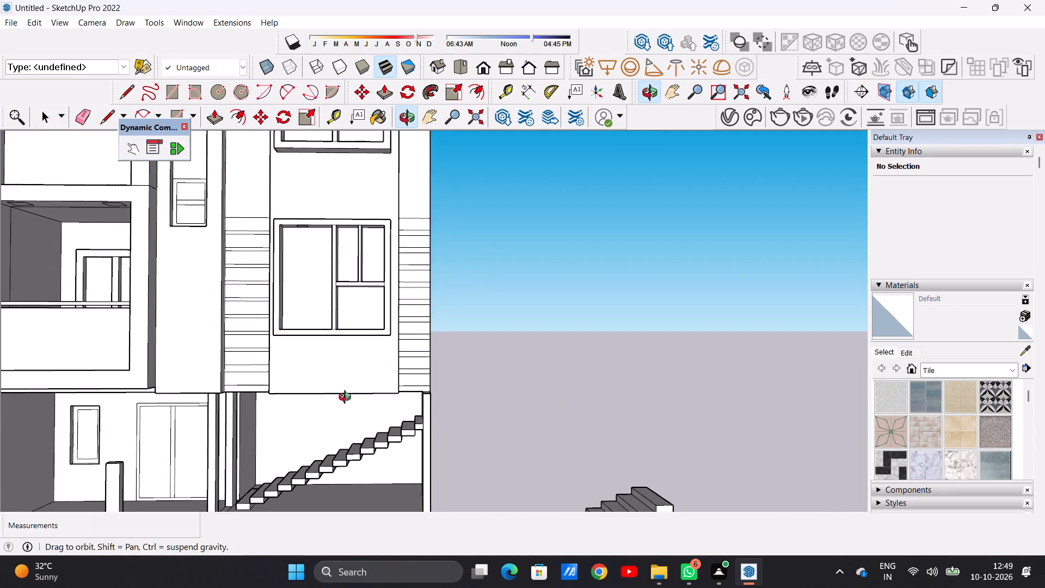
middle_click_drag(347, 399, 338, 409)
scroll(340, 457, "down", 7)
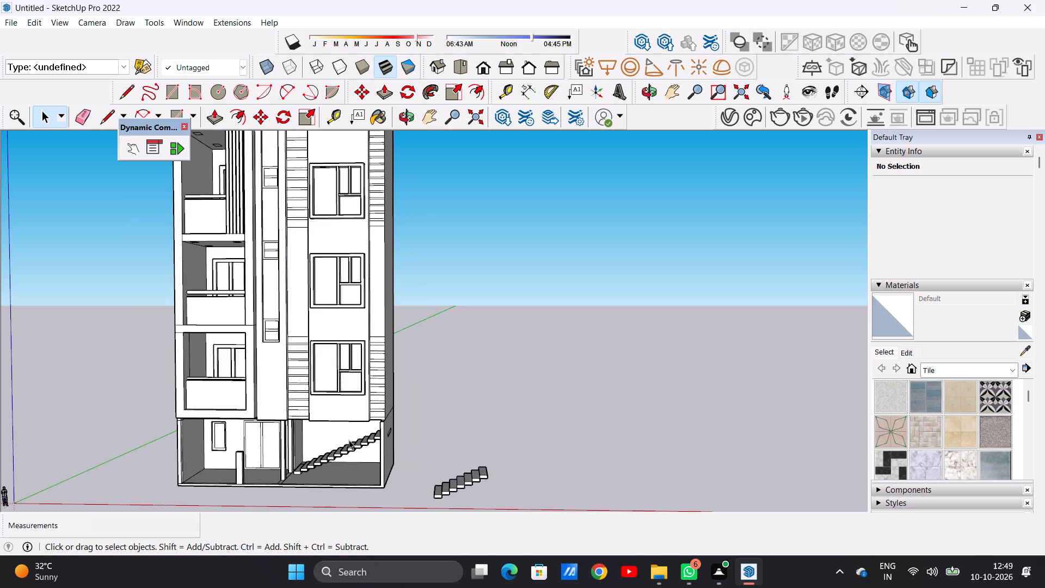
scroll(351, 467, "down", 2)
scroll(335, 454, "up", 7)
middle_click_drag(325, 457, 481, 455)
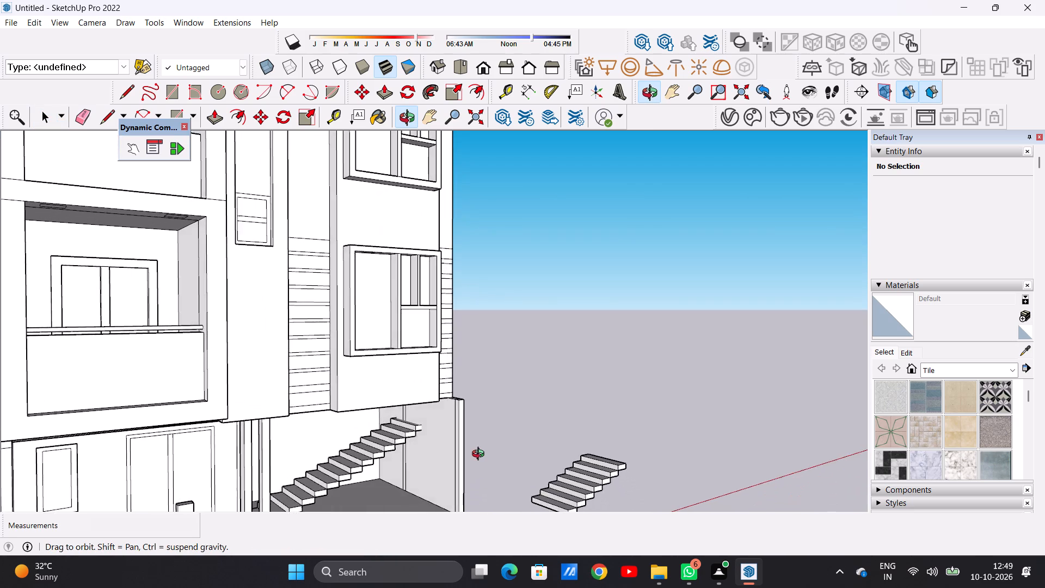
middle_click_drag(481, 455, 333, 459)
scroll(355, 477, "down", 8)
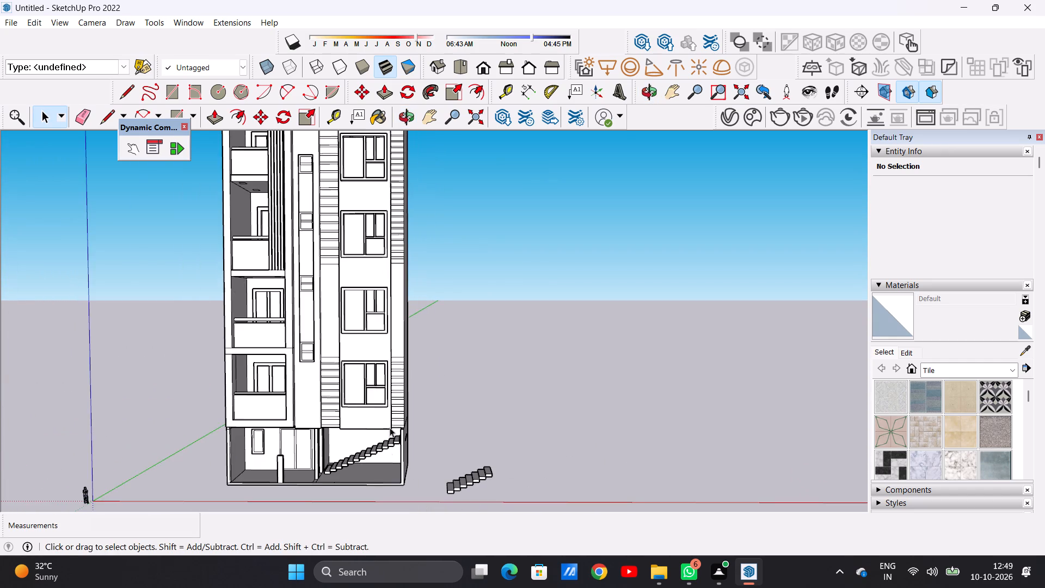
scroll(377, 465, "up", 5)
scroll(294, 473, "up", 1)
middle_click_drag(294, 473, 322, 464)
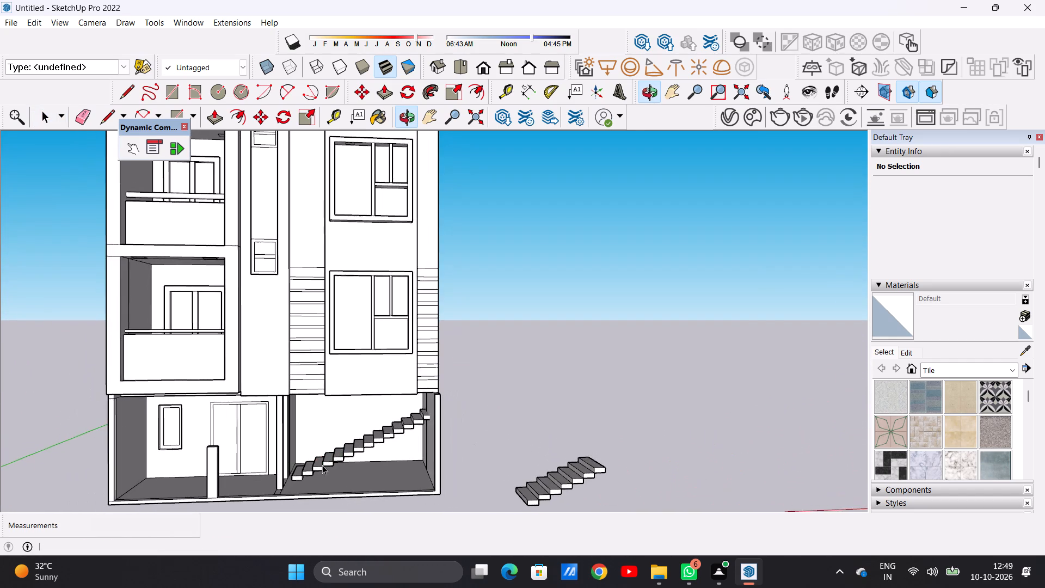
scroll(290, 470, "down", 3)
scroll(310, 458, "up", 3)
Undo both placements of the stair flight inside the ground-floor opening.
key("ctrl+z")
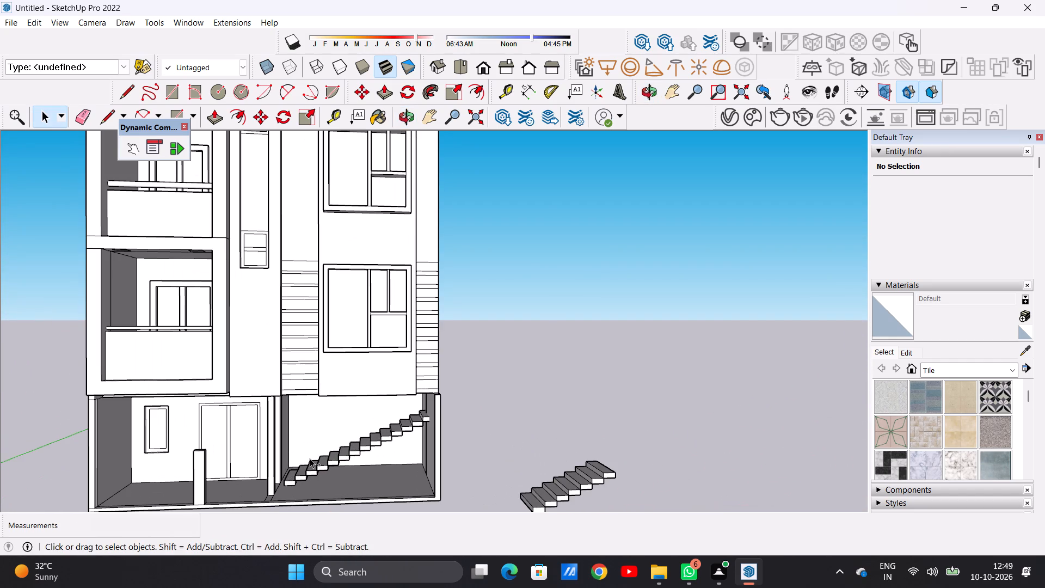
key("ctrl+z")
Push/Pull the narrow floor strip along the staircase bay's front edge up 10' 11 5/16", level with the short post's top.
scroll(438, 426, "down", 10)
scroll(483, 461, "down", 2)
scroll(482, 473, "up", 12)
scroll(490, 467, "down", 10)
middle_click_drag(396, 426, 376, 489)
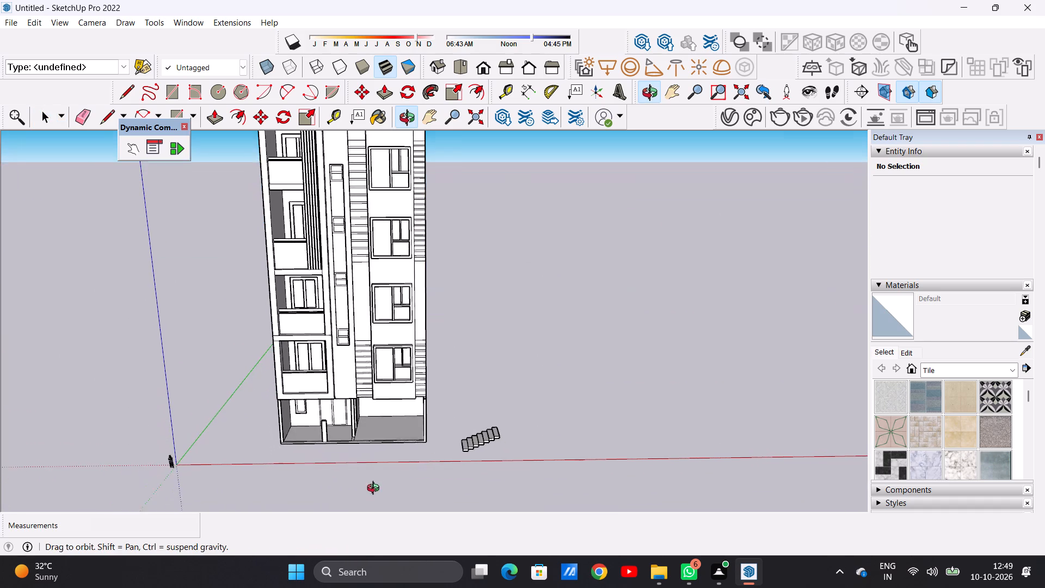
middle_click_drag(376, 489, 374, 489)
scroll(380, 449, "up", 7)
middle_click_drag(374, 429, 379, 519)
scroll(421, 426, "up", 6)
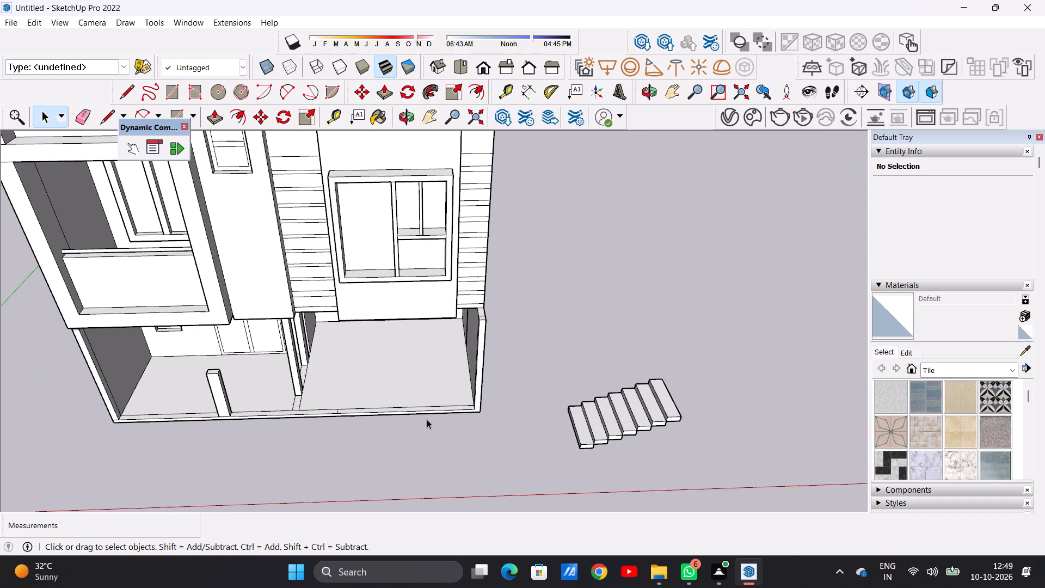
scroll(426, 419, "up", 4)
middle_click_drag(419, 416, 404, 459)
scroll(446, 411, "up", 1)
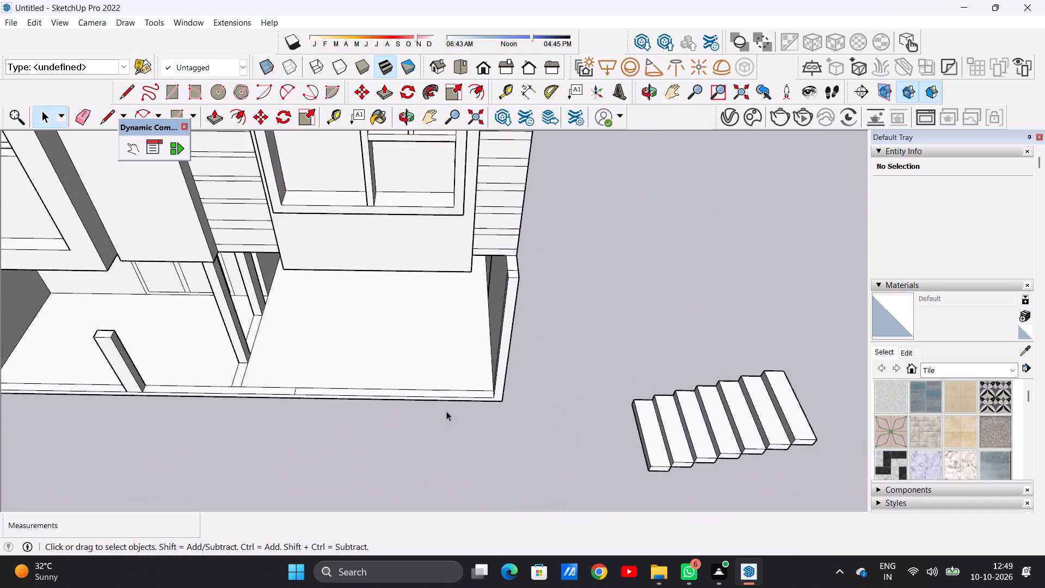
scroll(446, 411, "up", 2)
key("p")
scroll(522, 380, "up", 5)
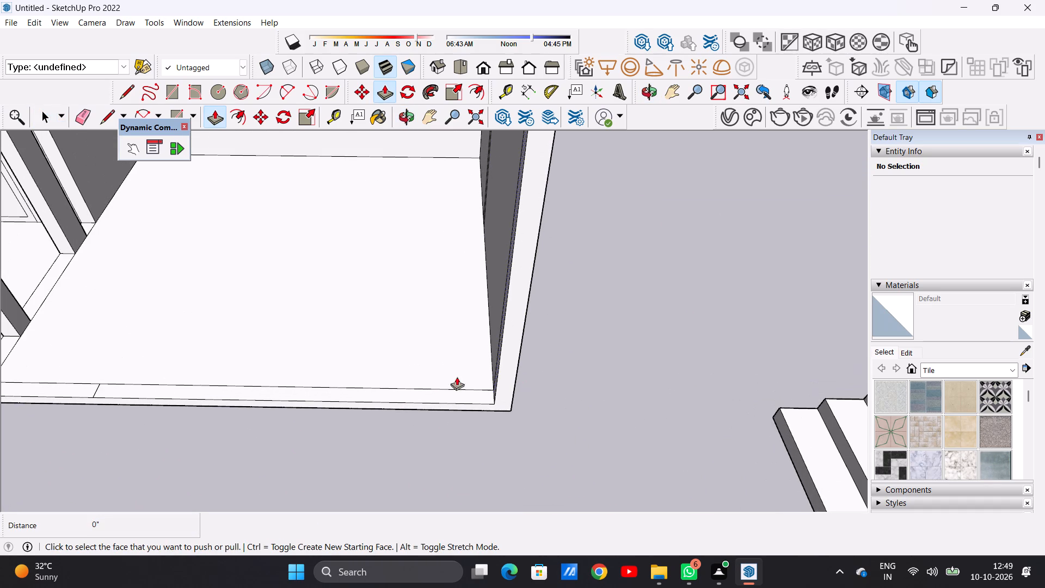
left_click(484, 391)
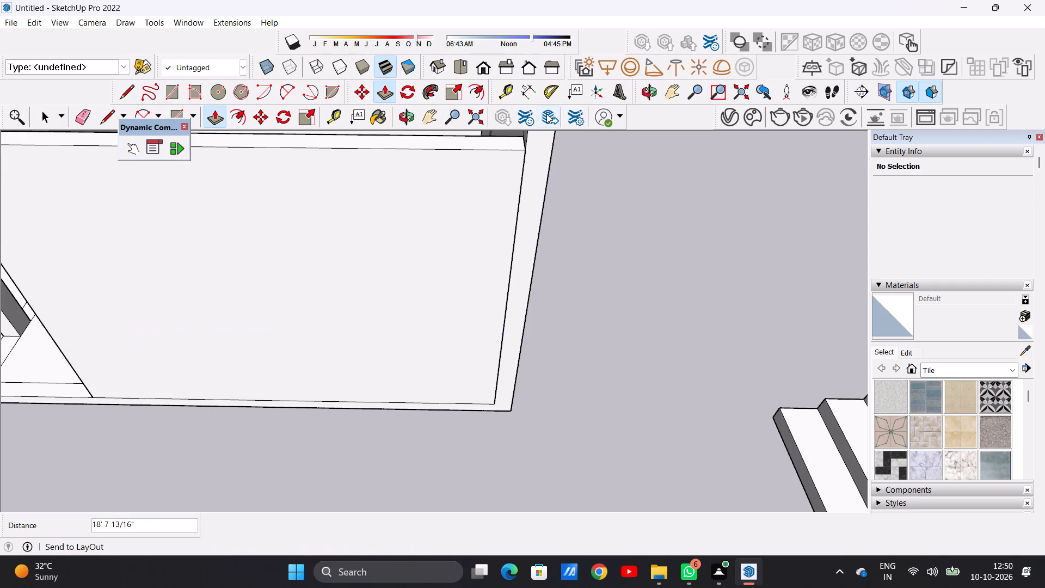
scroll(471, 334, "down", 3)
middle_click_drag(475, 338, 484, 247)
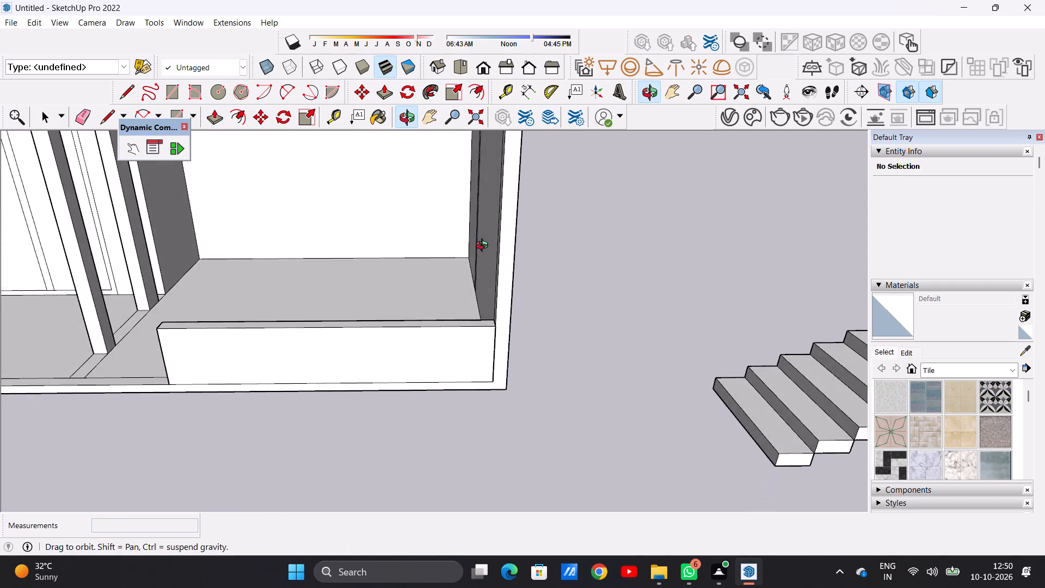
middle_click_drag(484, 247, 485, 237)
scroll(485, 237, "up", 1)
scroll(488, 253, "down", 7)
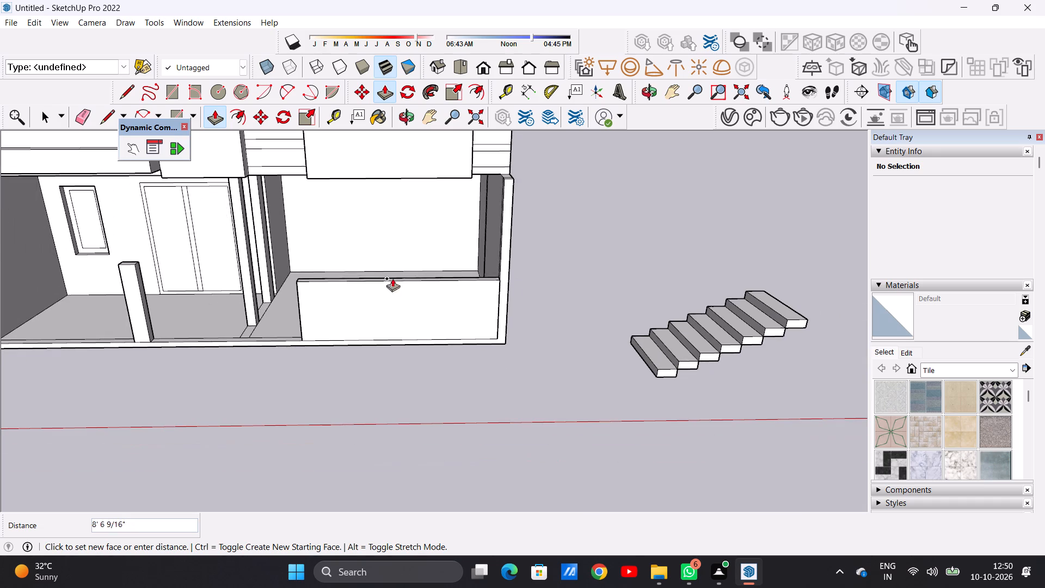
left_click(139, 269)
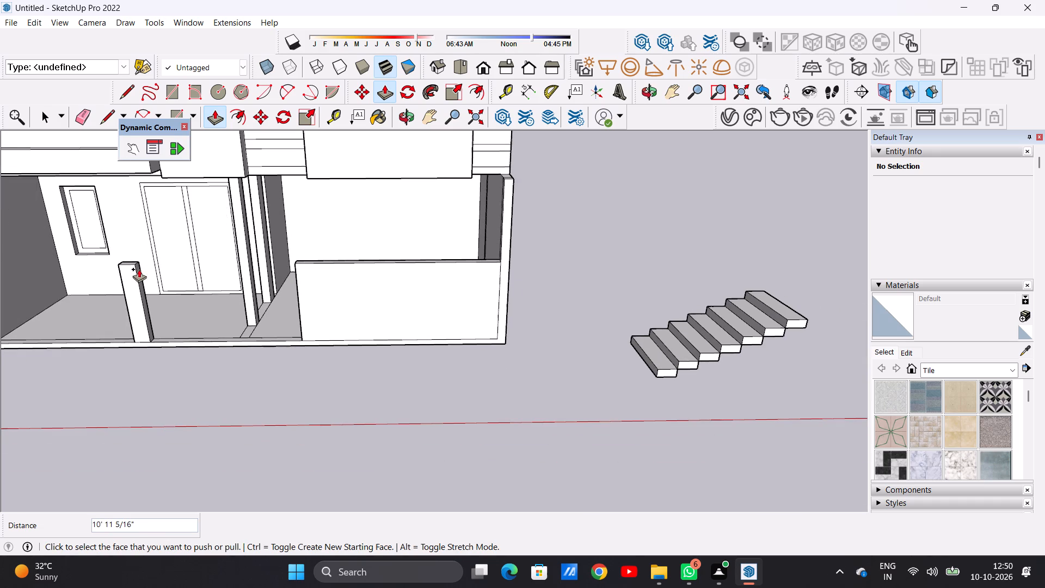
key("space")
Push/Pull the floor strip between the short post and the low front wall up level with the wall's top.
scroll(371, 401, "down", 5)
middle_click_drag(416, 344, 480, 329)
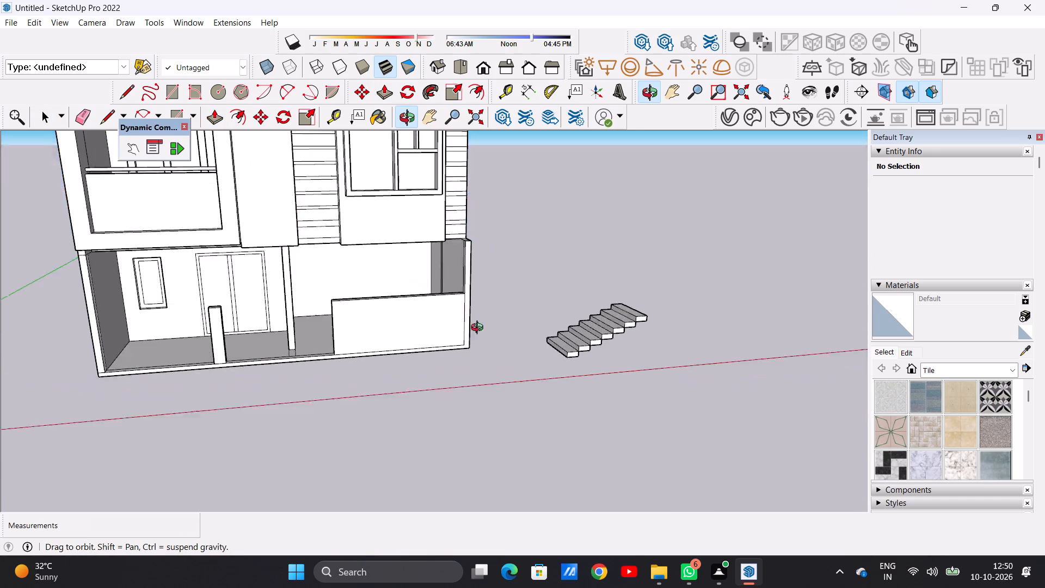
middle_click_drag(480, 329, 462, 388)
scroll(328, 354, "up", 6)
middle_click_drag(329, 367, 336, 409)
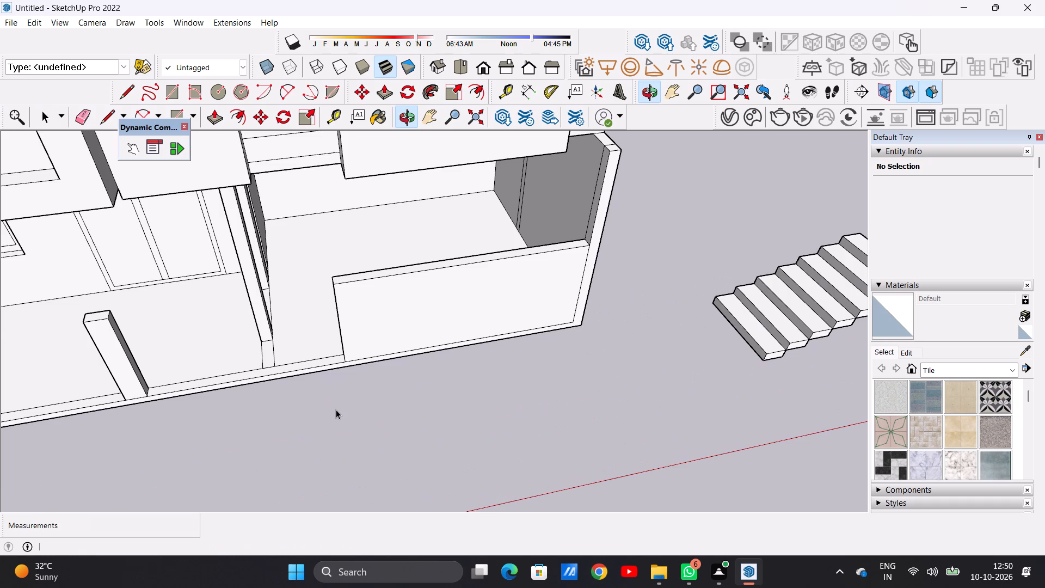
key("p")
scroll(309, 351, "up", 2)
scroll(309, 351, "down", 1)
scroll(309, 351, "up", 3)
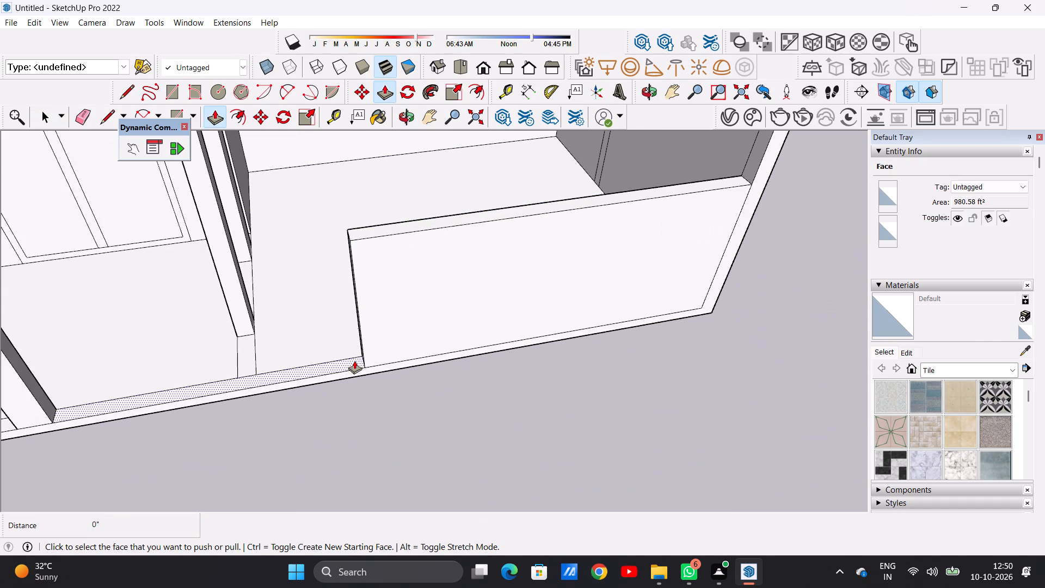
left_click(355, 365)
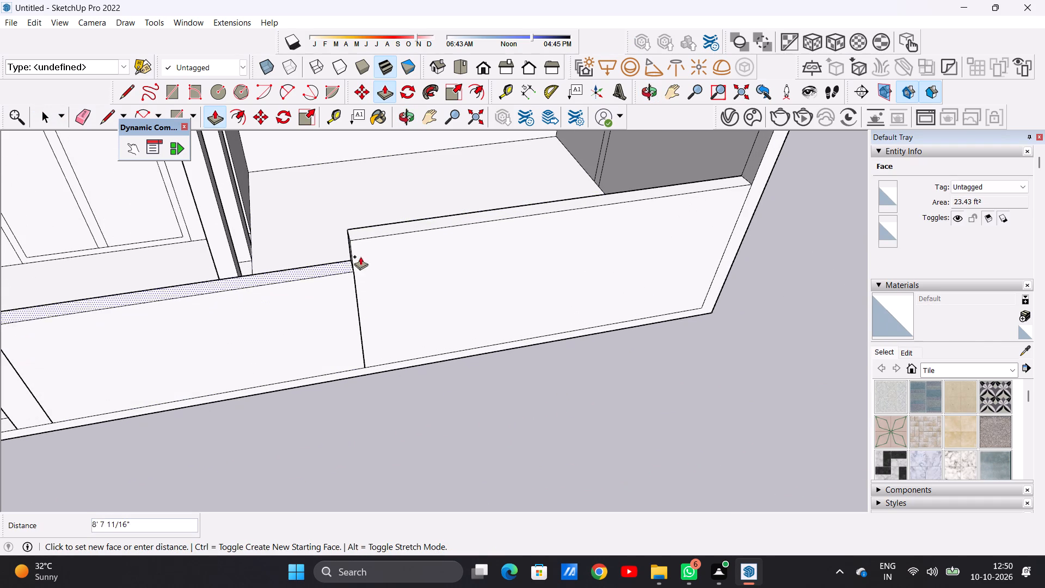
left_click(356, 237)
key("space")
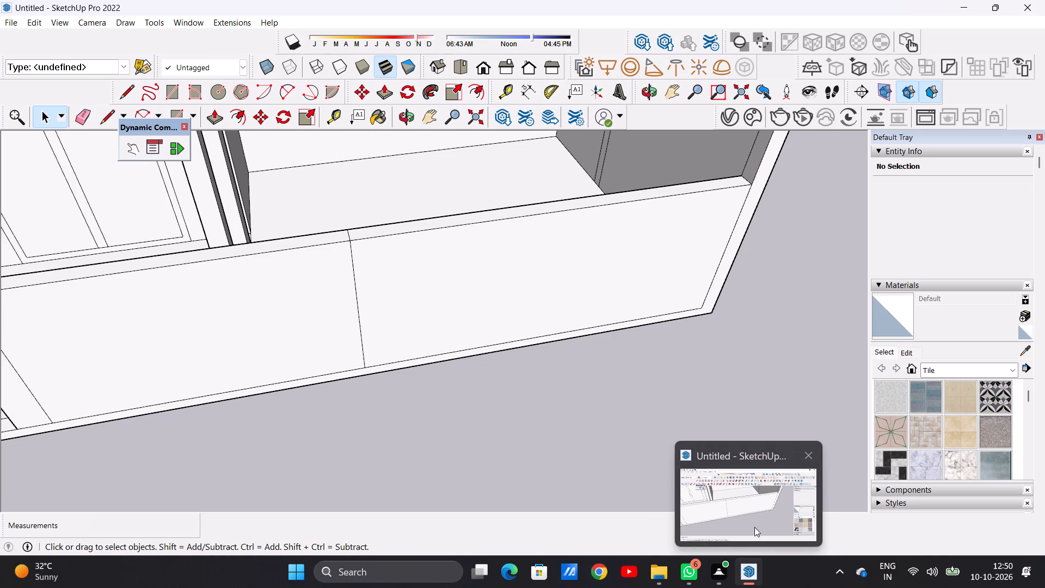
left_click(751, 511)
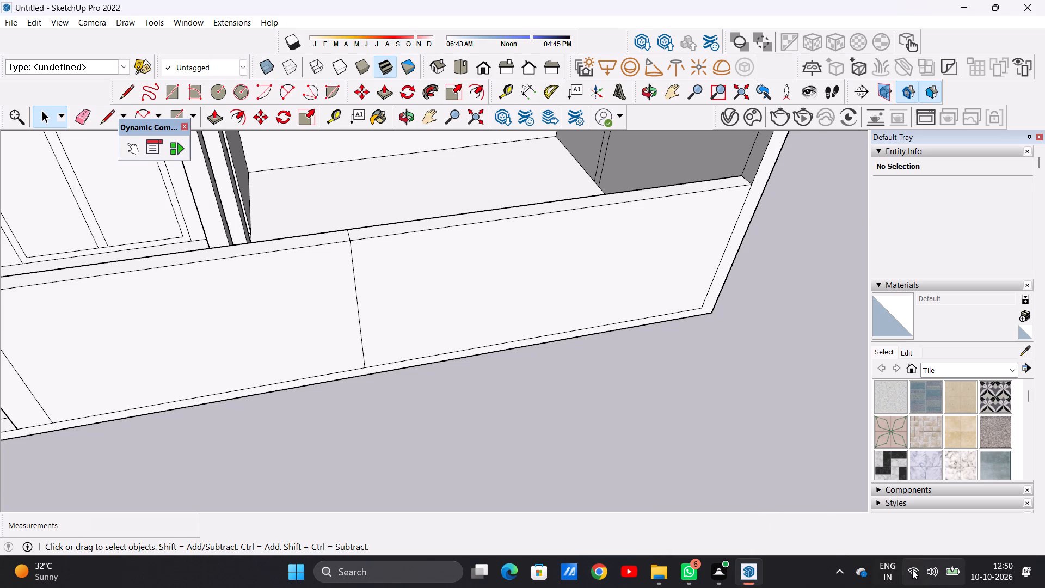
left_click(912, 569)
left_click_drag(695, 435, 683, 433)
Draw a door-sized rectangle about 5' 6 11/16" by 9' 4 5/8" on the staircase bay's front wall, rising from its base edge.
scroll(341, 385, "down", 13)
scroll(393, 327, "down", 2)
middle_click_drag(399, 331, 413, 260)
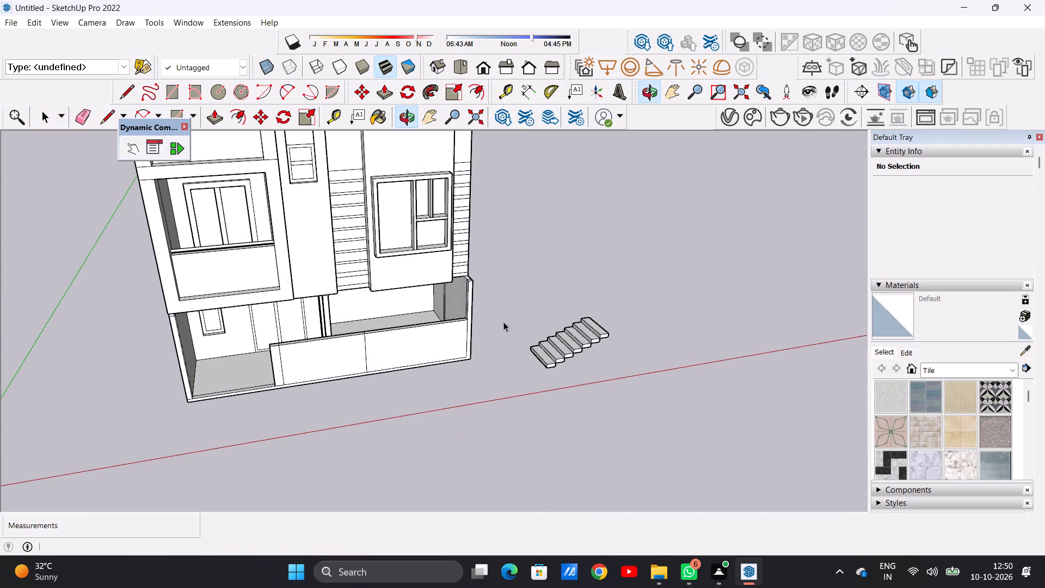
scroll(504, 322, "down", 5)
middle_click_drag(549, 310, 445, 235)
scroll(425, 375, "up", 4)
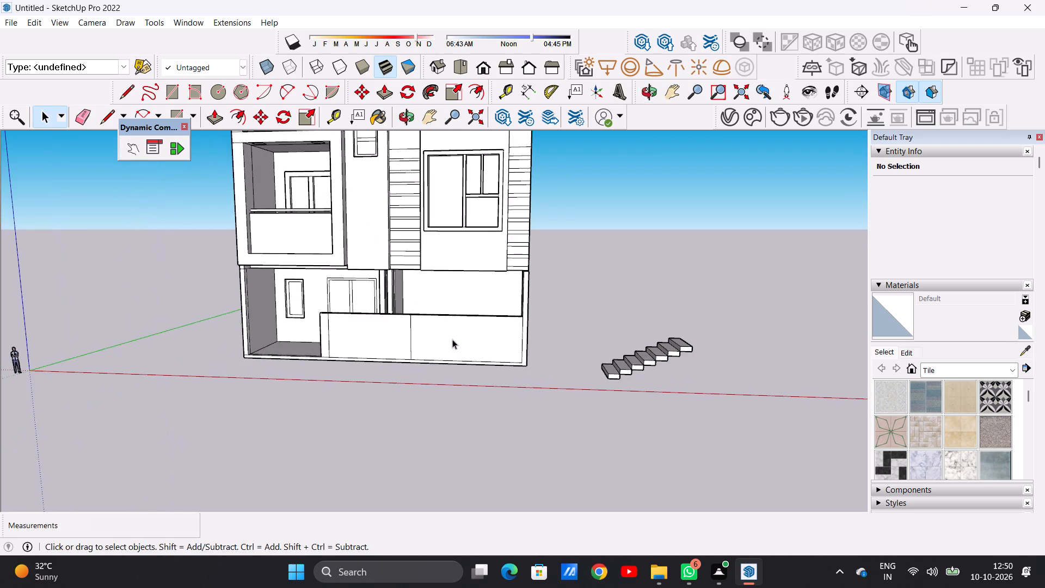
middle_click_drag(452, 339, 456, 319)
scroll(451, 333, "down", 1)
scroll(451, 333, "up", 10)
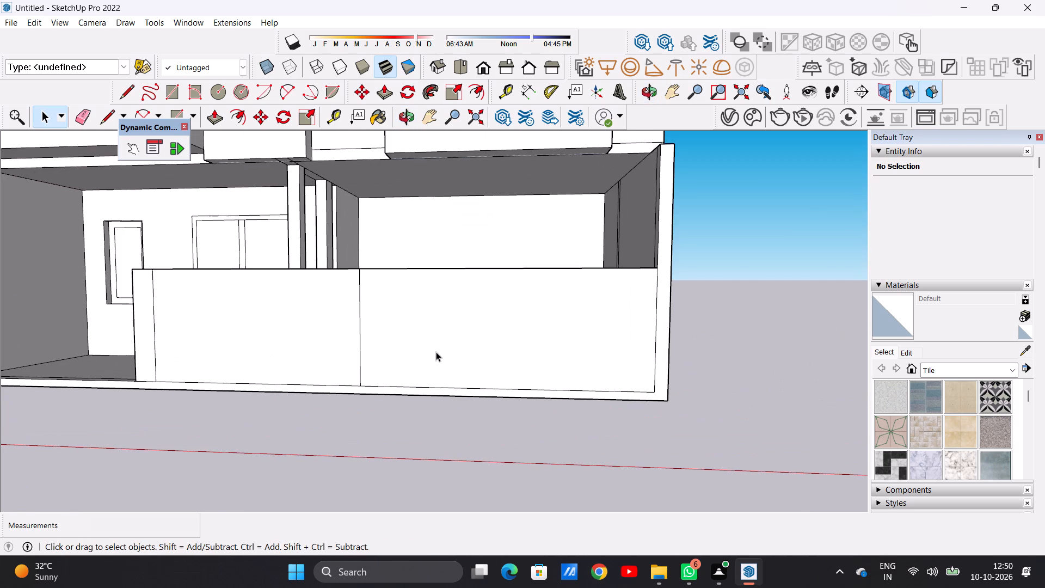
key("r")
middle_click_drag(441, 359, 454, 380)
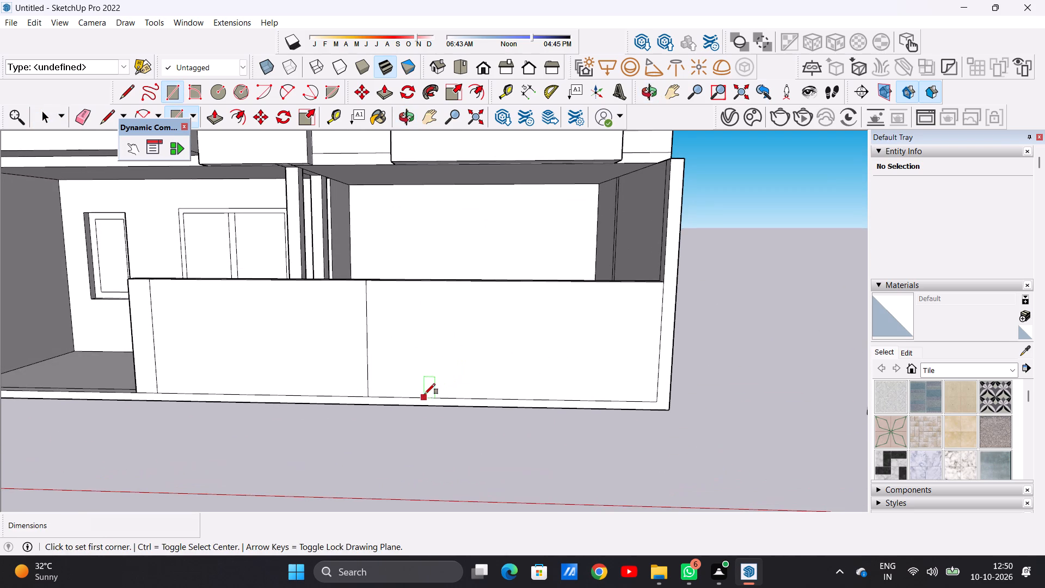
left_click(426, 394)
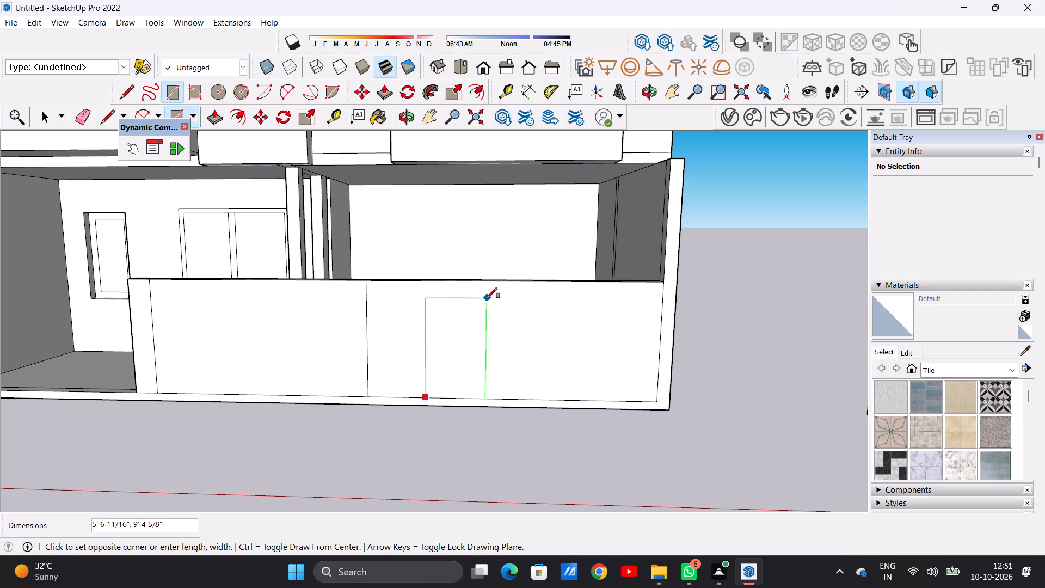
left_click(487, 298)
key("space")
Copy the door rectangle about 9' 7" along the wall's base edge towards the building's outer side wall.
double_click(463, 345)
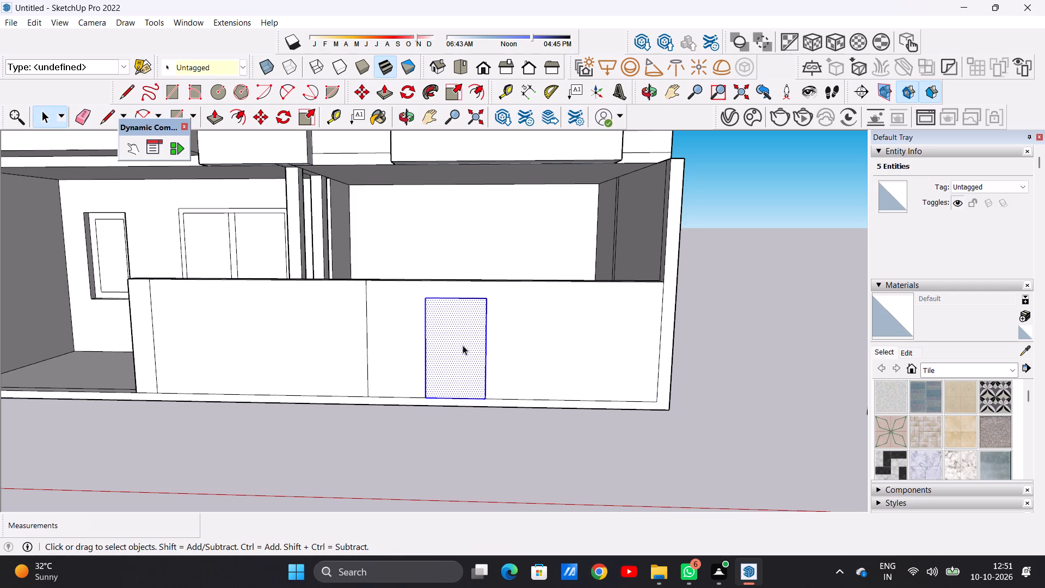
key("m")
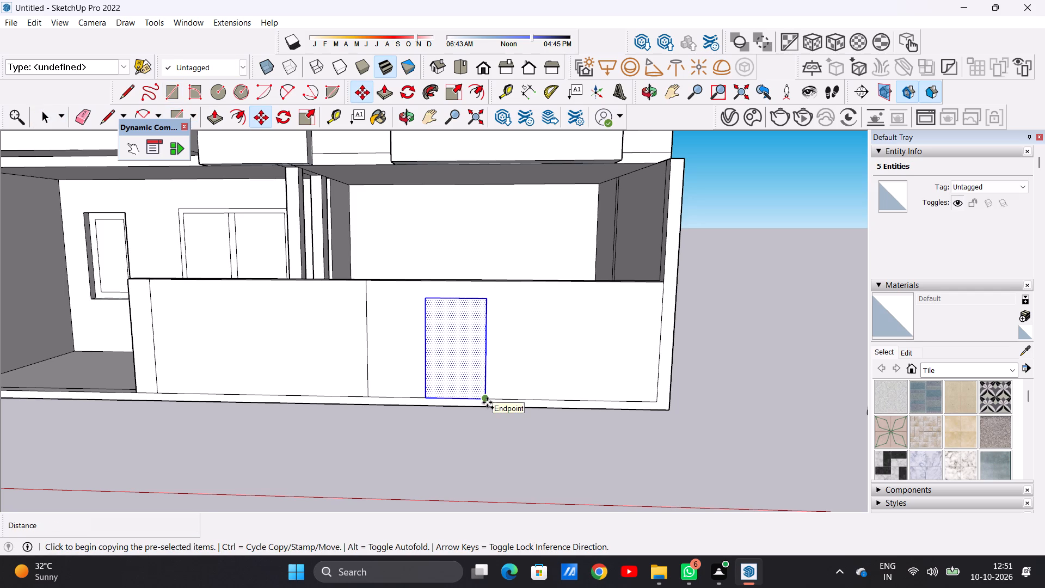
left_click(487, 402)
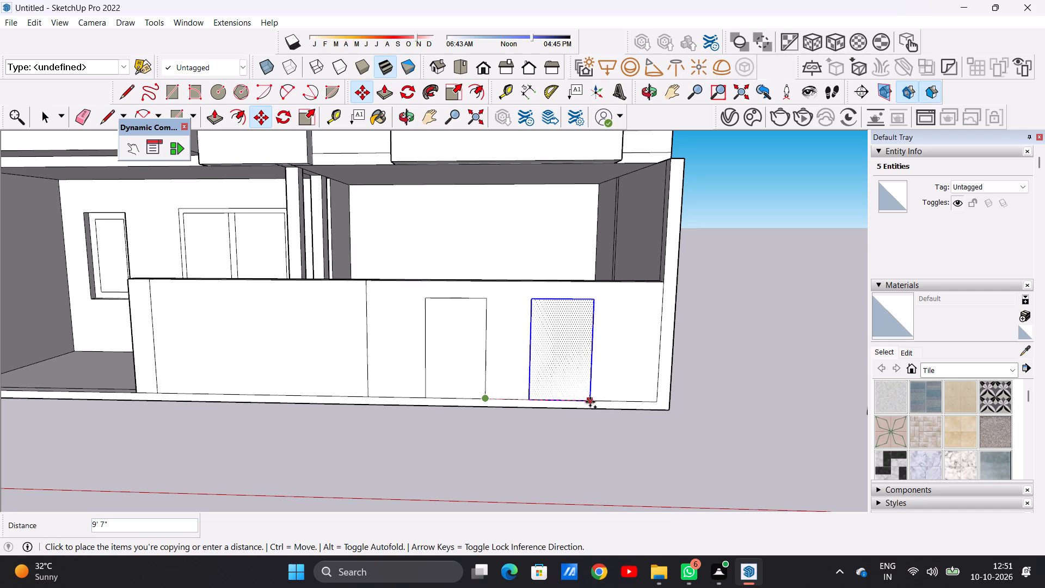
left_click(590, 402)
key("space")
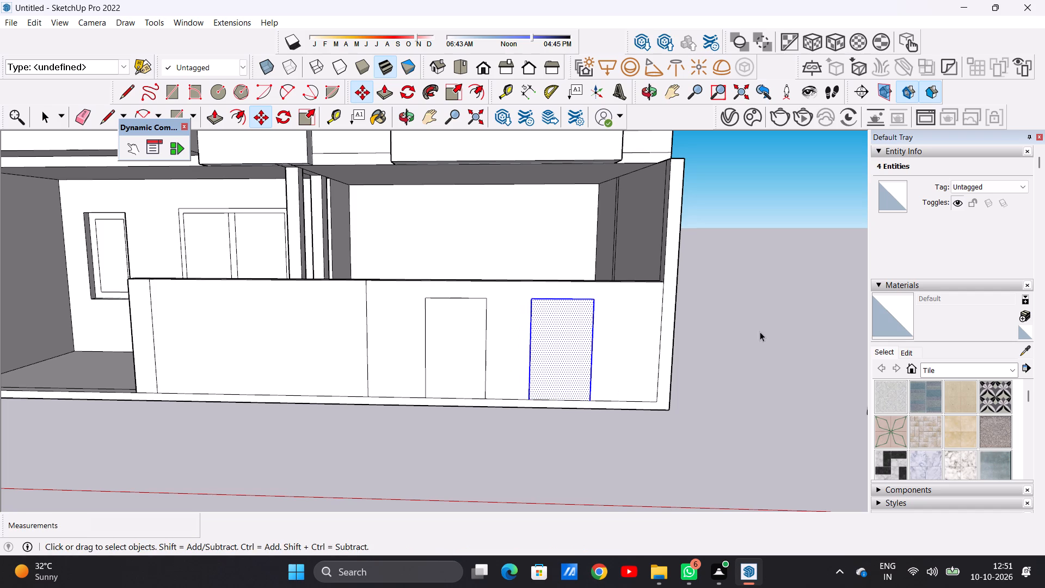
left_click(760, 332)
Push/Pull the two door rectangles into the front wall, the original about 1' 1 1/2" and the copy about 11 1/4" deep.
scroll(376, 400, "down", 7)
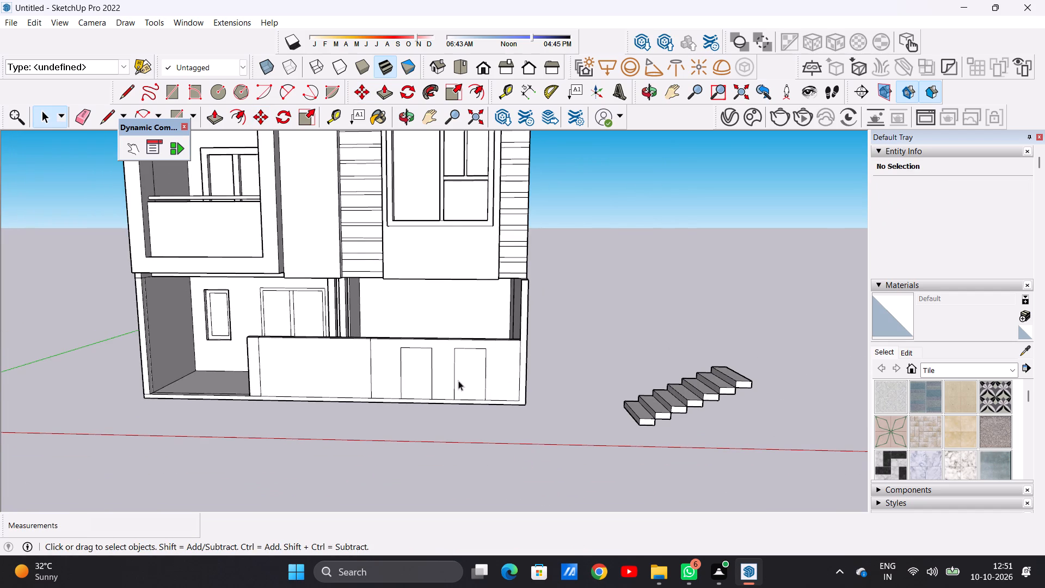
middle_click_drag(463, 378, 391, 390)
scroll(394, 360, "up", 7)
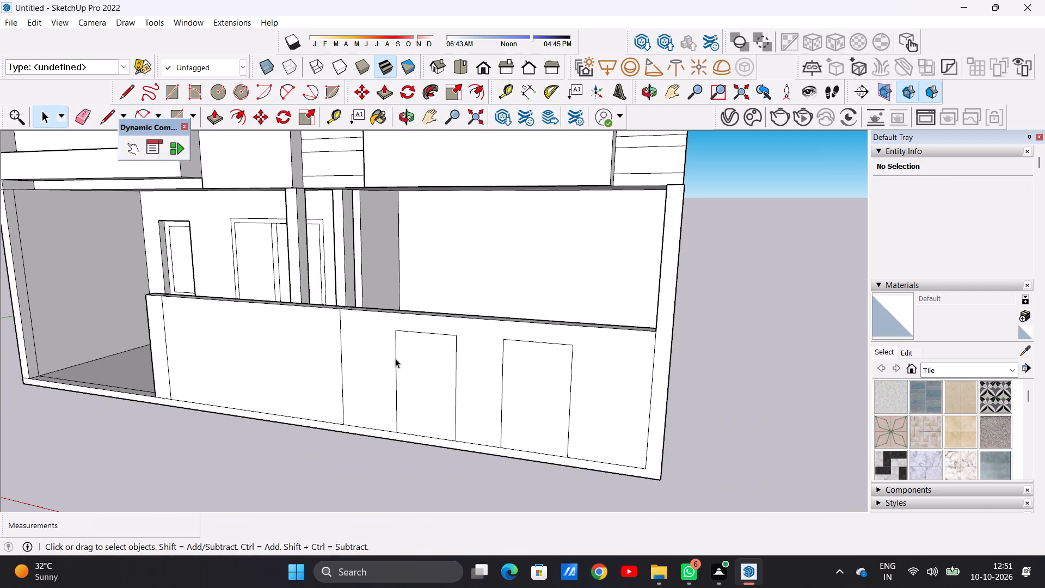
key("p")
scroll(418, 363, "up", 5)
left_click(418, 364)
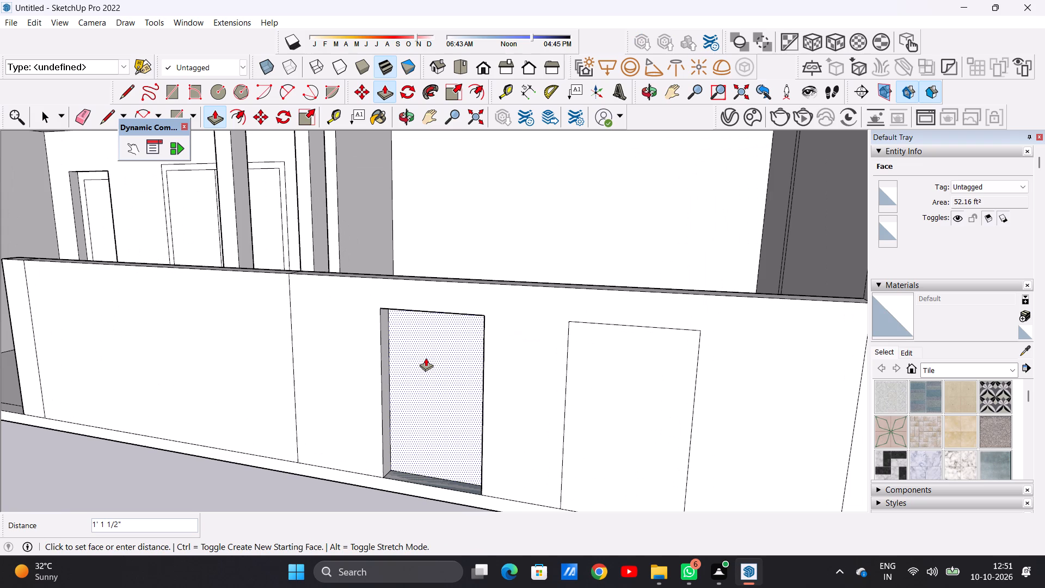
left_click(426, 358)
left_click(589, 391)
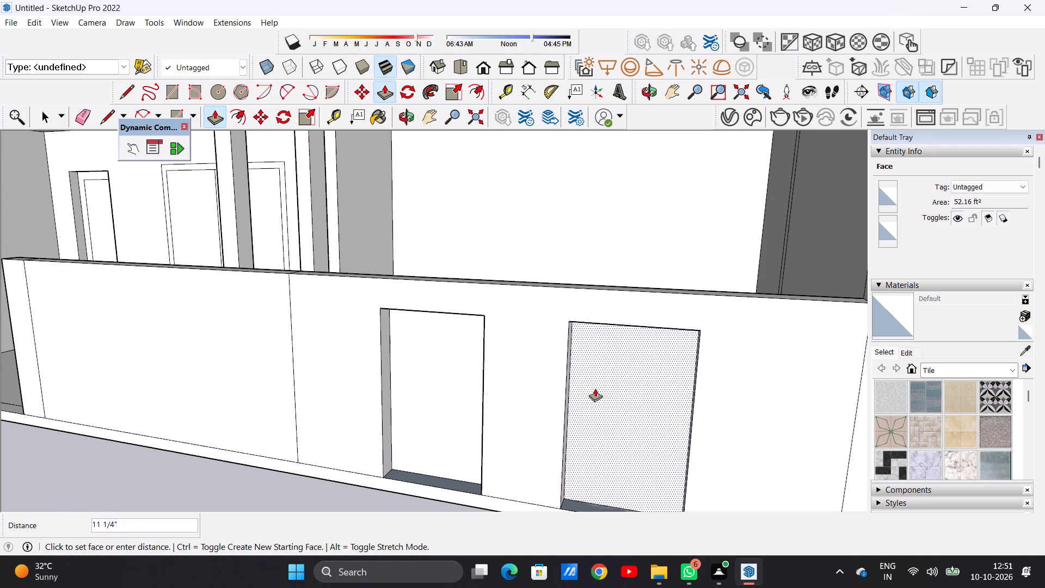
left_click(597, 387)
key("space")
scroll(469, 389, "down", 3)
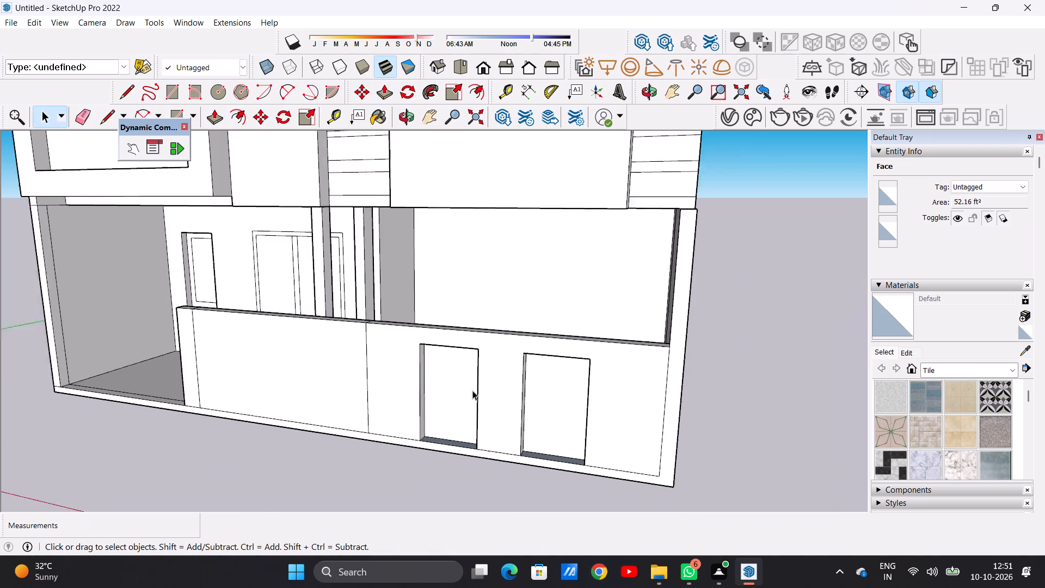
Draw a two-point arc about 11' 6 7/8" long with a 3 3/16" bulge from base to top edge of the newly raised wall section.
scroll(472, 390, "down", 13)
middle_click_drag(394, 388, 440, 388)
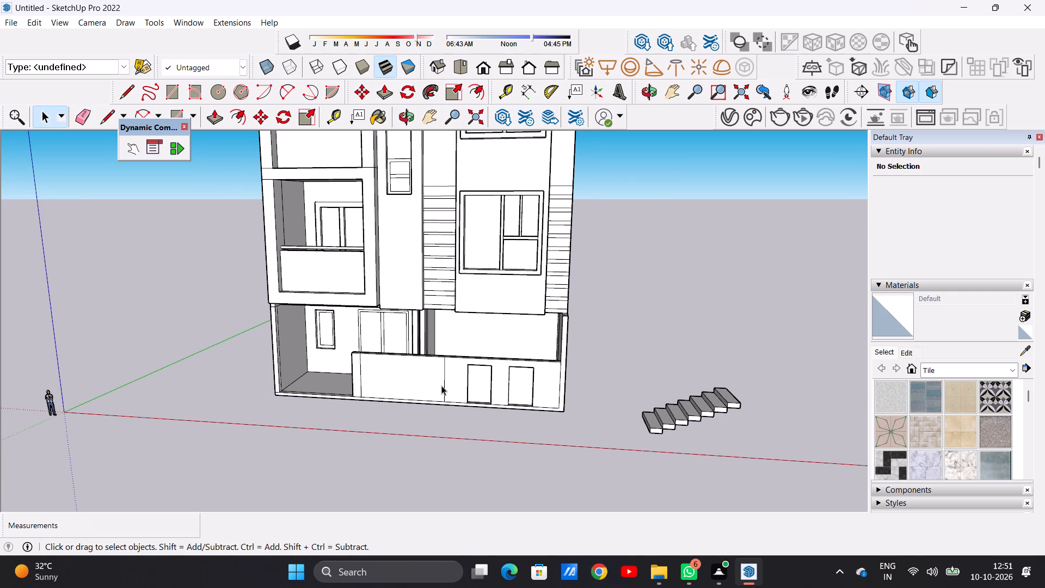
scroll(441, 393, "down", 4)
scroll(425, 385, "up", 8)
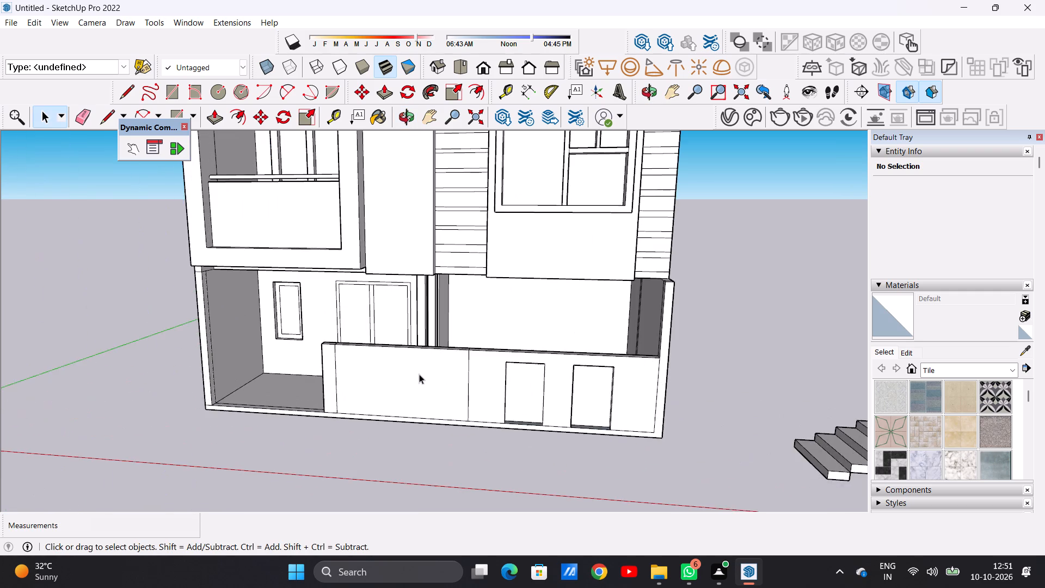
middle_click_drag(389, 385, 421, 383)
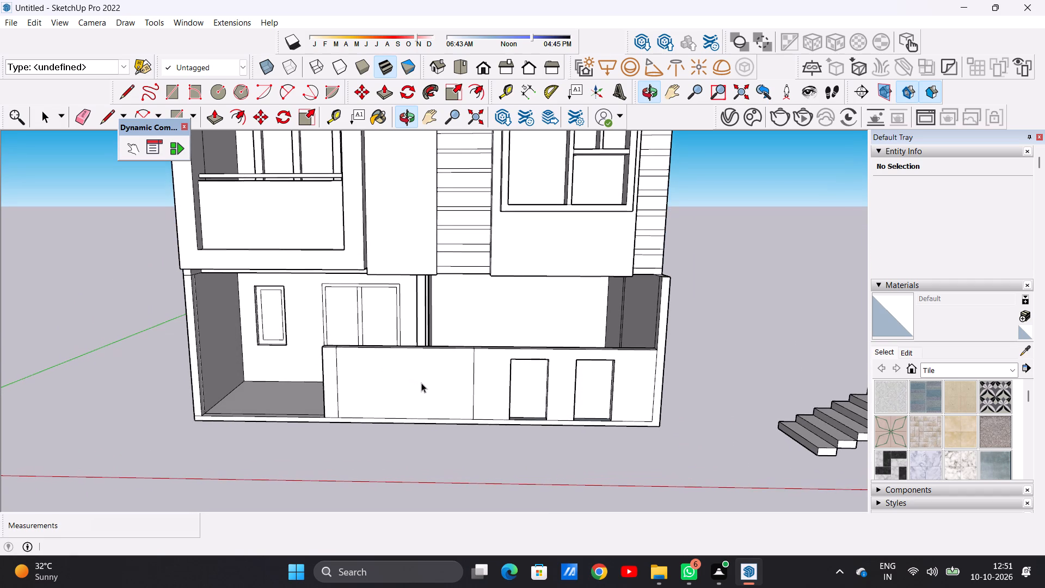
scroll(423, 376, "up", 2)
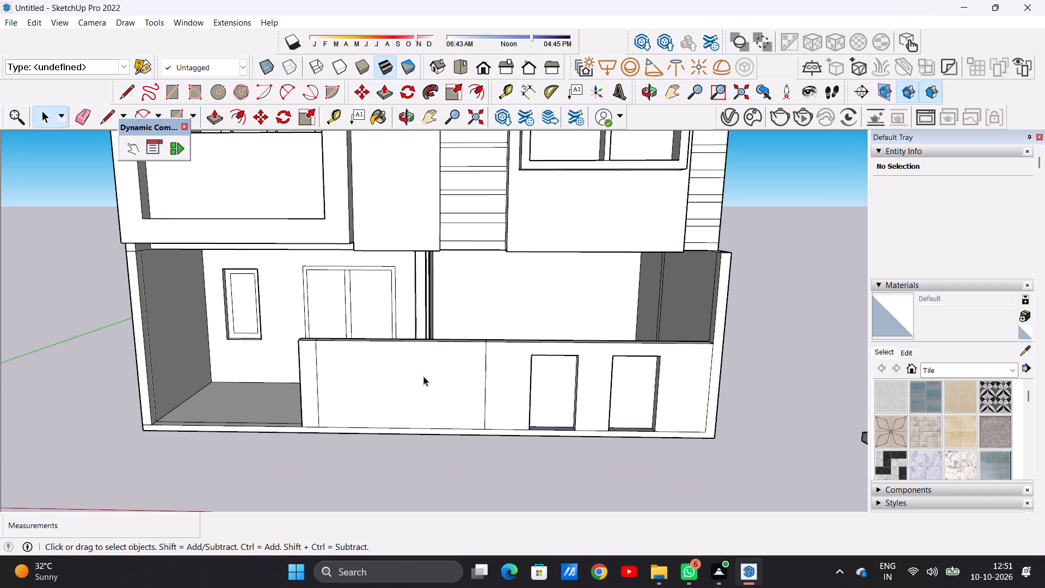
left_click(282, 92)
scroll(388, 412, "up", 5)
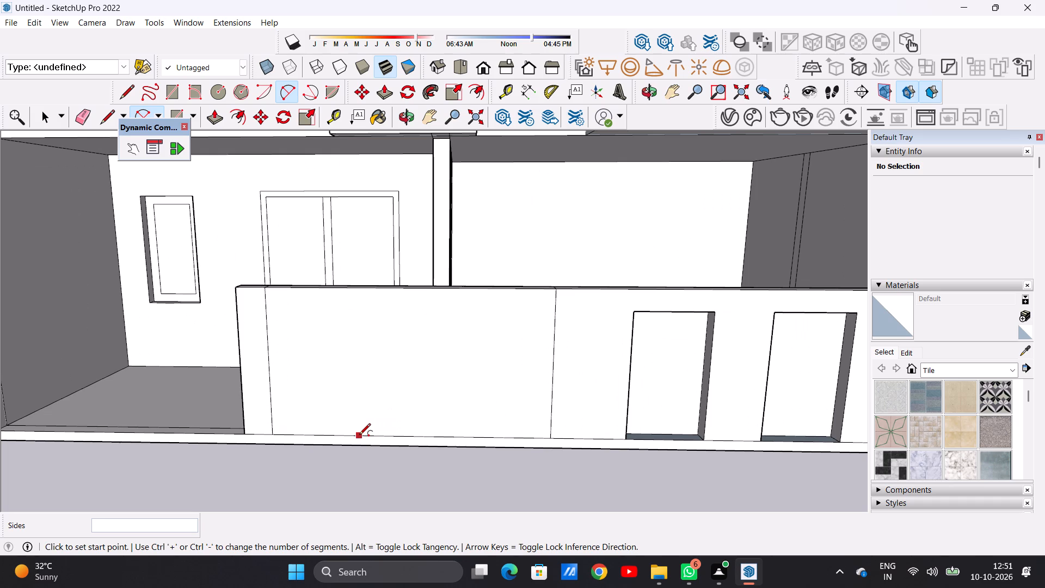
left_click(359, 436)
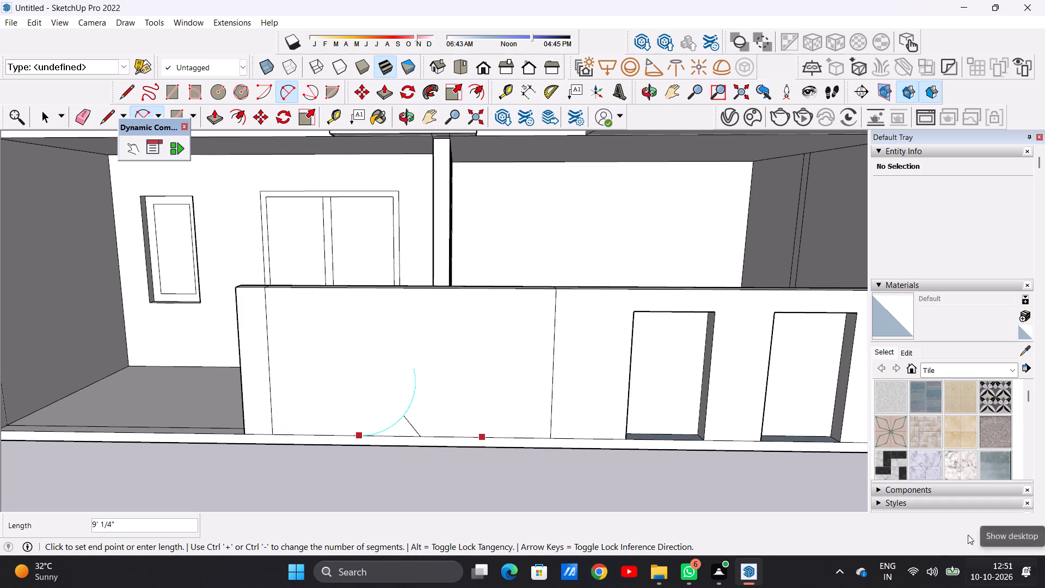
left_click(406, 286)
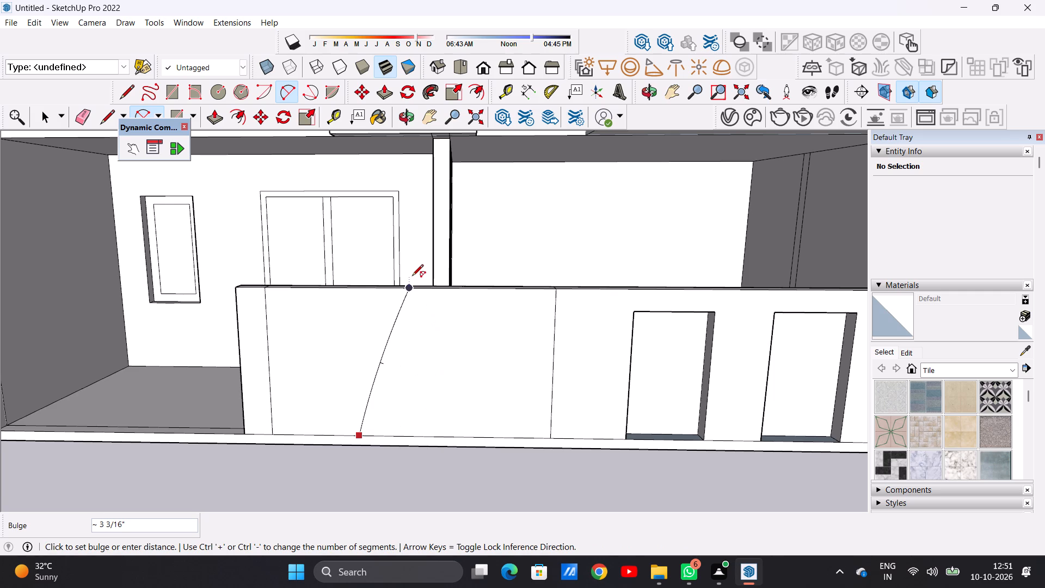
left_click(412, 277)
key("space")
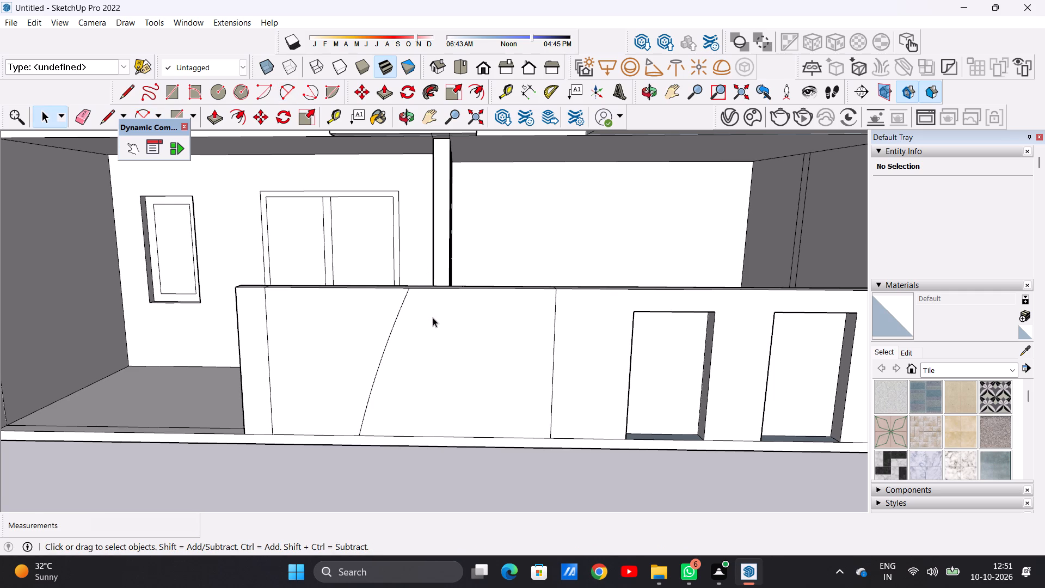
Draw a line about 1' 1 3/4" across the wall's top face from the arc's upper end to the back edge.
scroll(449, 334, "down", 3)
middle_click_drag(447, 323, 423, 438)
scroll(422, 352, "up", 4)
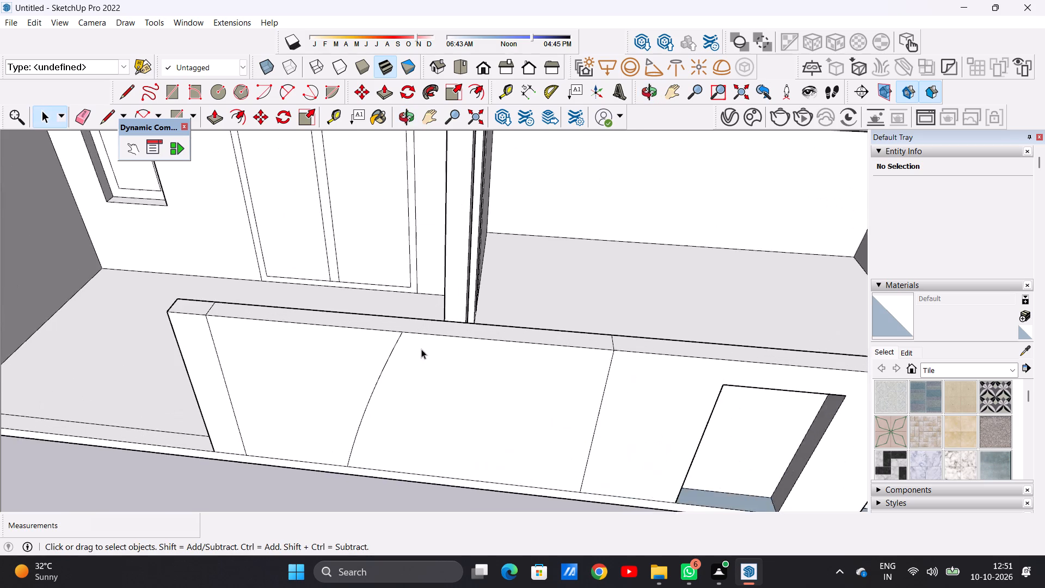
scroll(421, 349, "up", 8)
key("l")
scroll(402, 330, "up", 6)
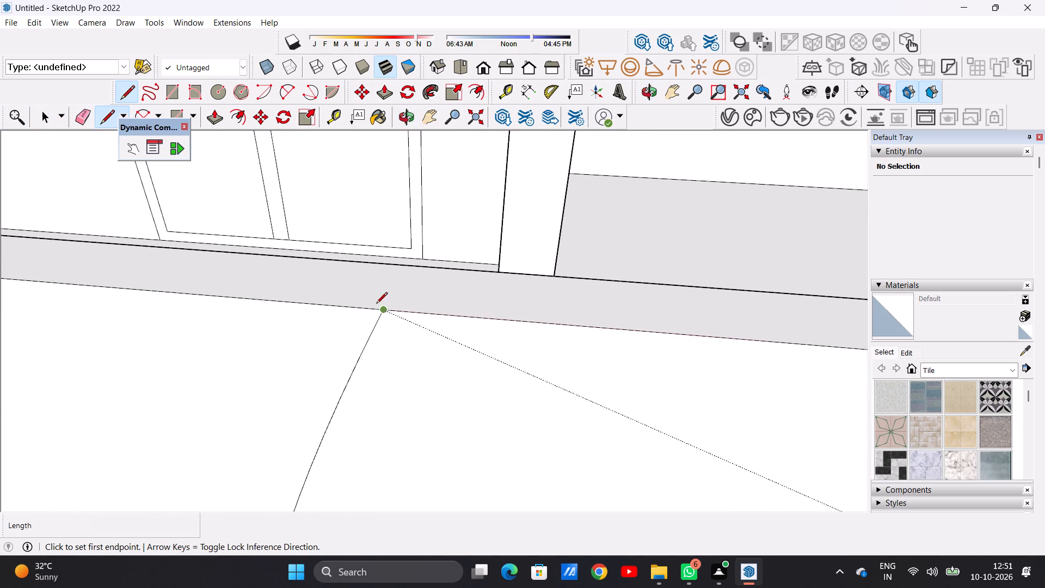
left_click(388, 310)
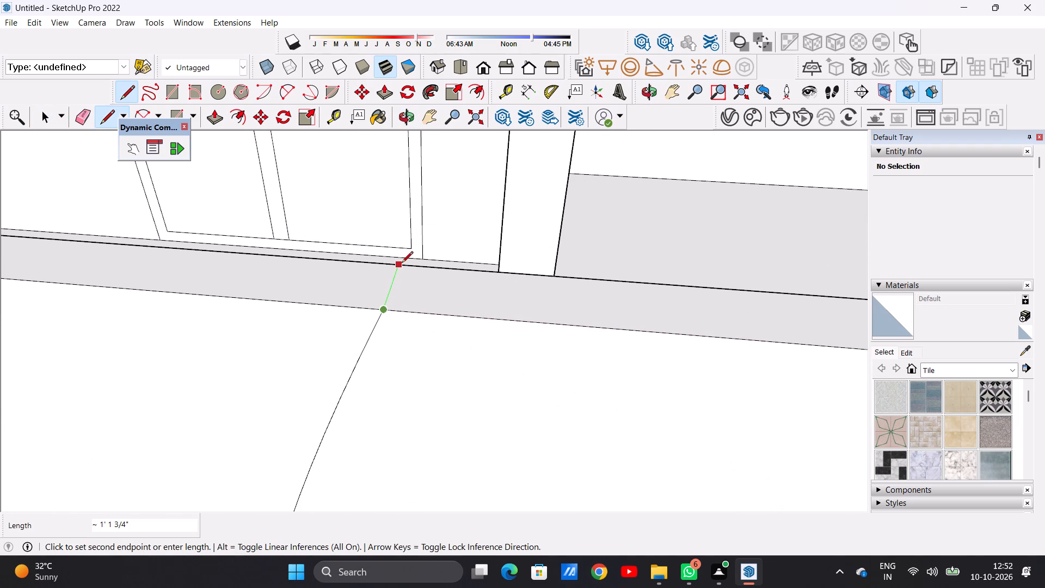
left_click(402, 264)
key("space")
scroll(410, 361, "down", 20)
scroll(410, 361, "down", 2)
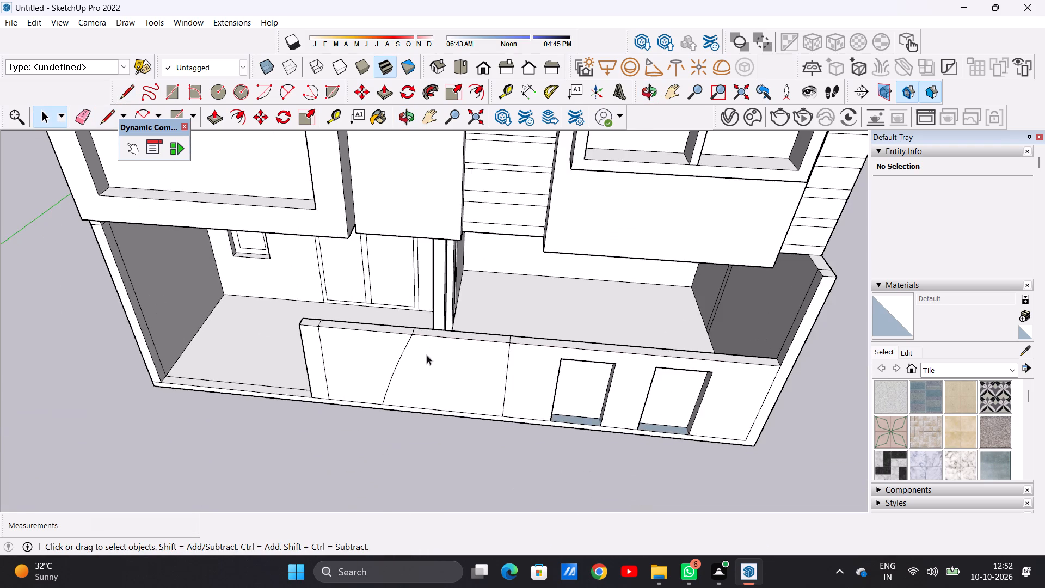
middle_click_drag(428, 369, 439, 314)
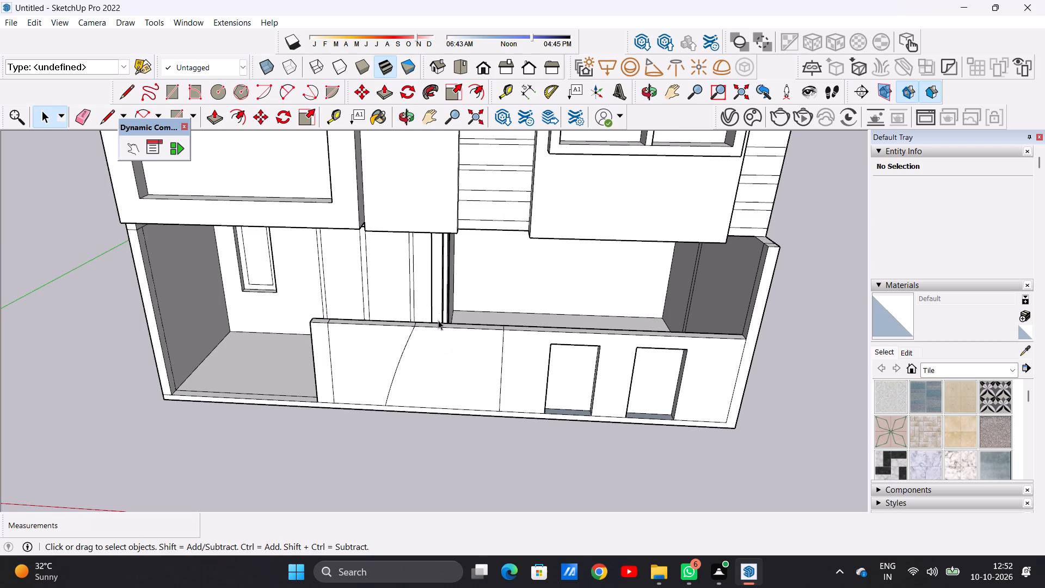
Push/Pull the top face of the front wall section beyond the arc up about 6 5/8".
scroll(437, 348, "down", 4)
scroll(463, 340, "up", 10)
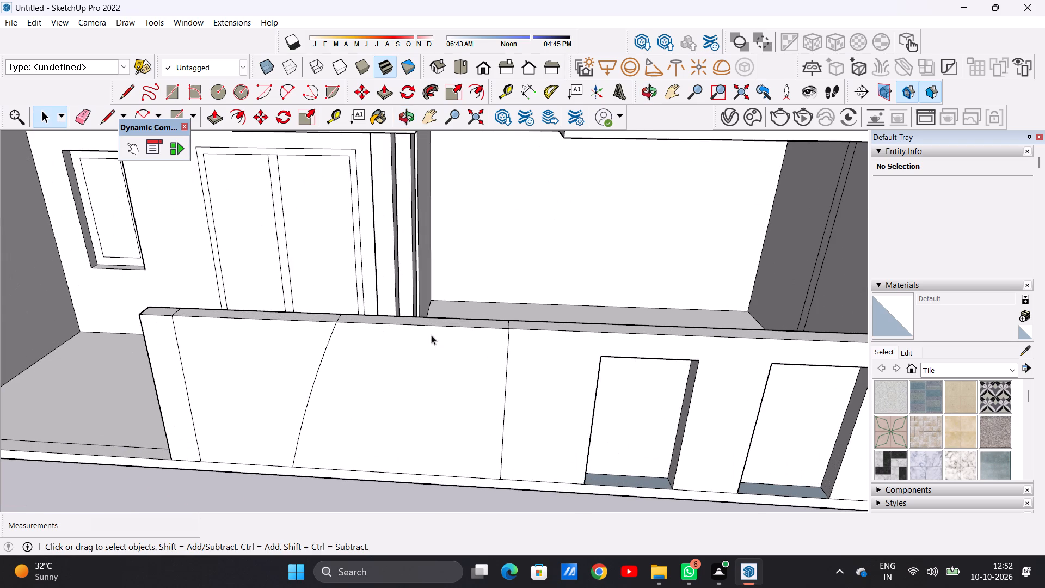
key("p")
scroll(453, 316, "up", 5)
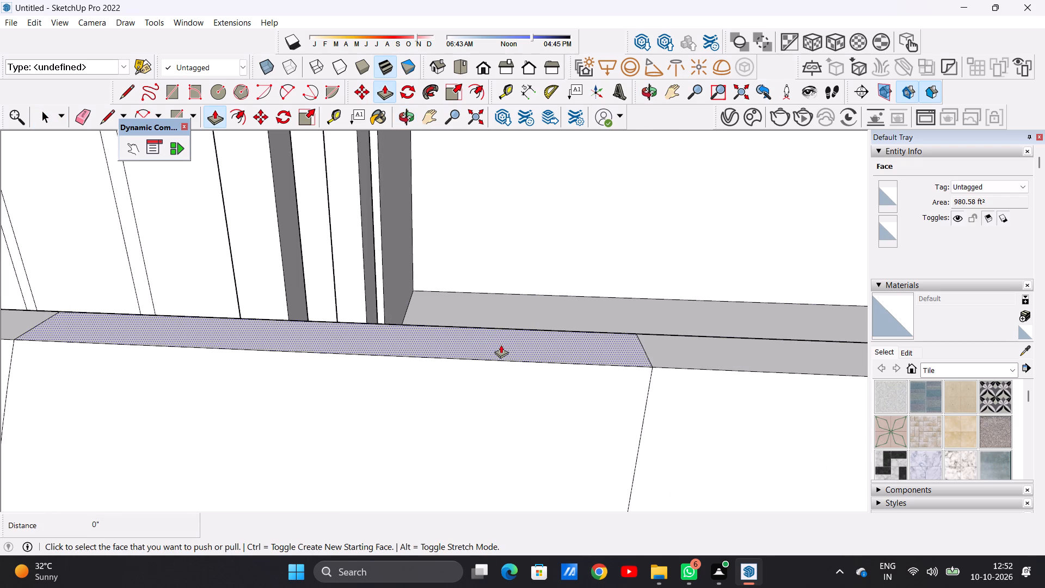
left_click(501, 345)
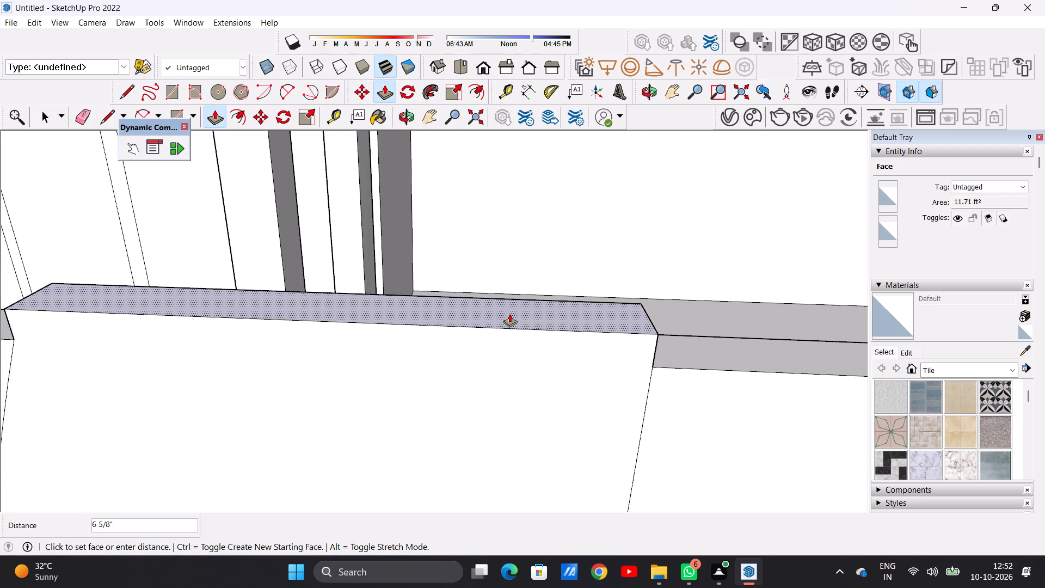
left_click(510, 314)
key("space")
Push/Pull the top face of the narrow strip at the front wall's free end up about 6 15/16" as a post cap.
scroll(518, 368, "down", 17)
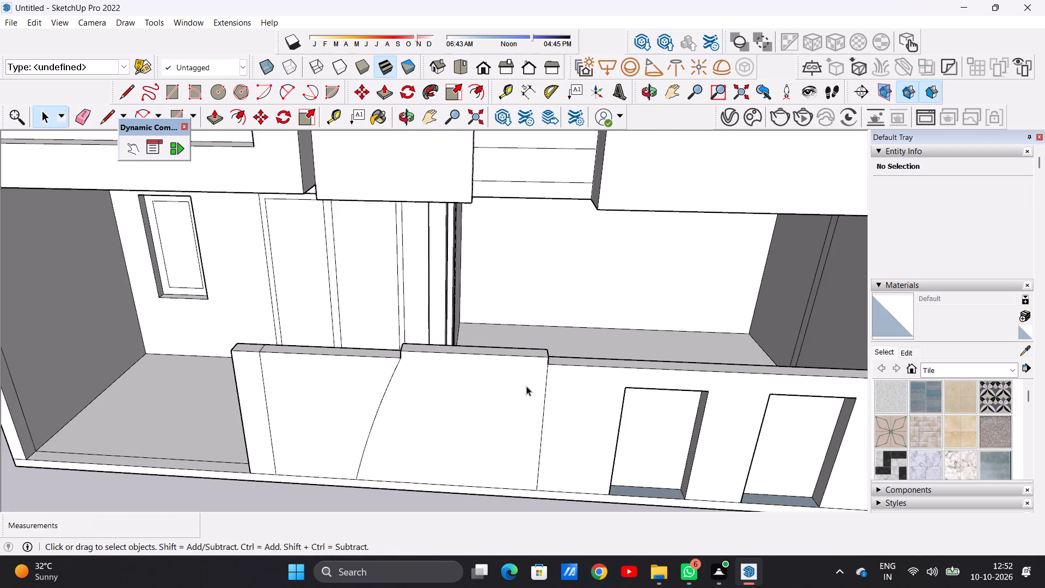
middle_click_drag(524, 384, 542, 338)
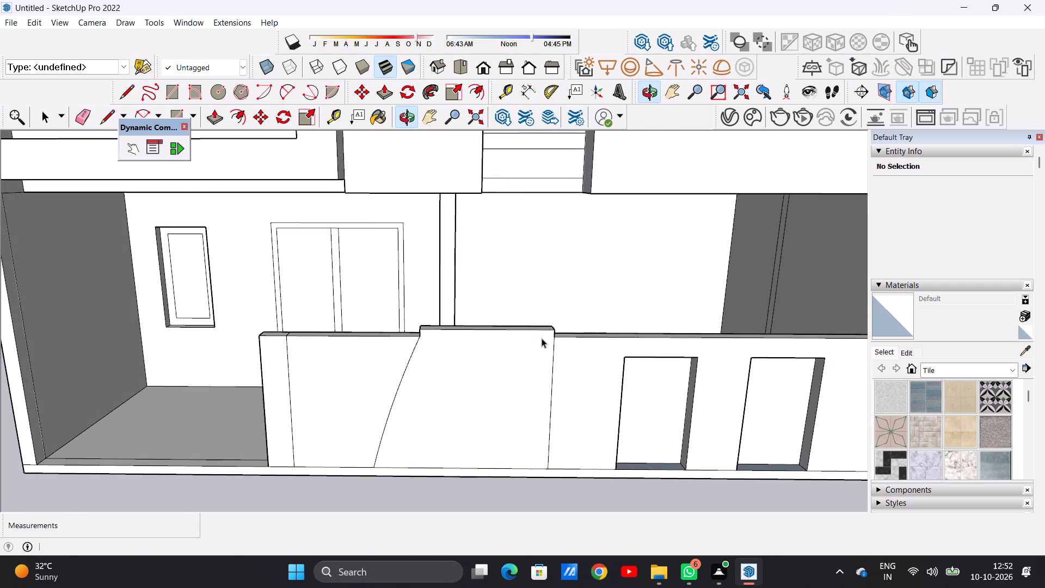
scroll(539, 389, "up", 3)
middle_click_drag(509, 395, 521, 346)
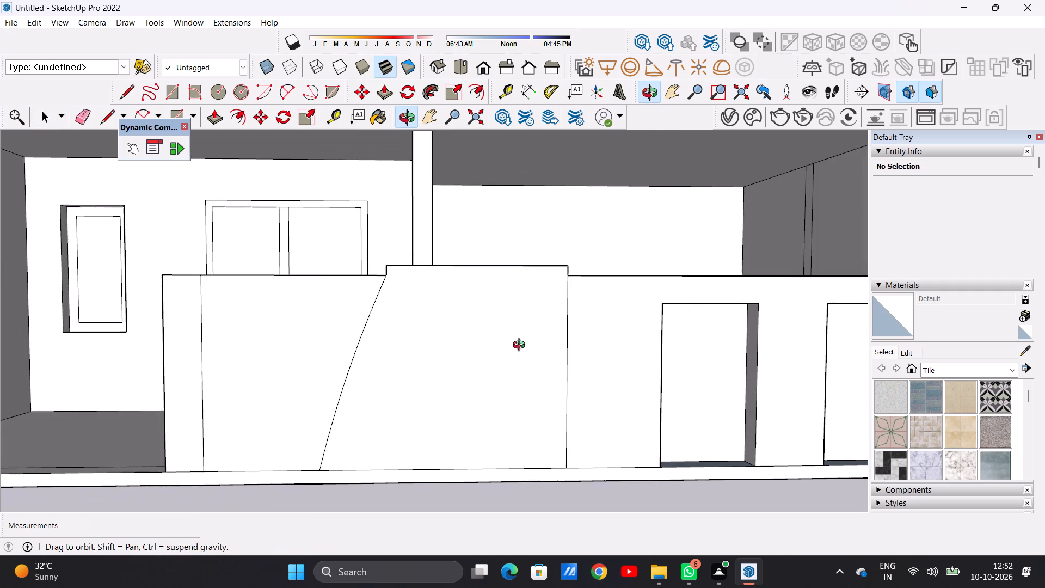
middle_click_drag(521, 346, 520, 347)
scroll(493, 396, "down", 11)
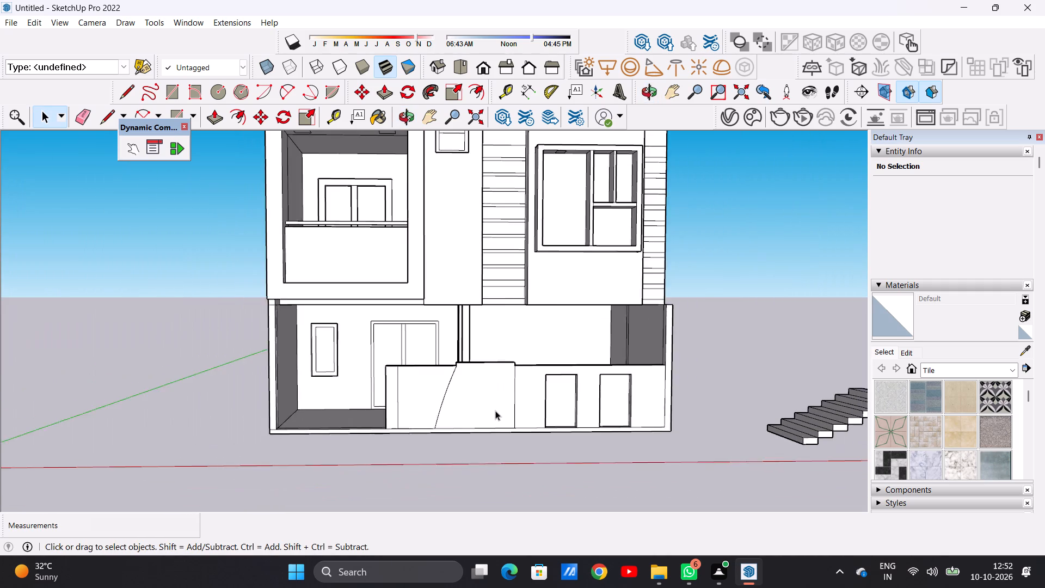
scroll(495, 411, "down", 3)
middle_click_drag(452, 368, 416, 460)
scroll(416, 389, "up", 3)
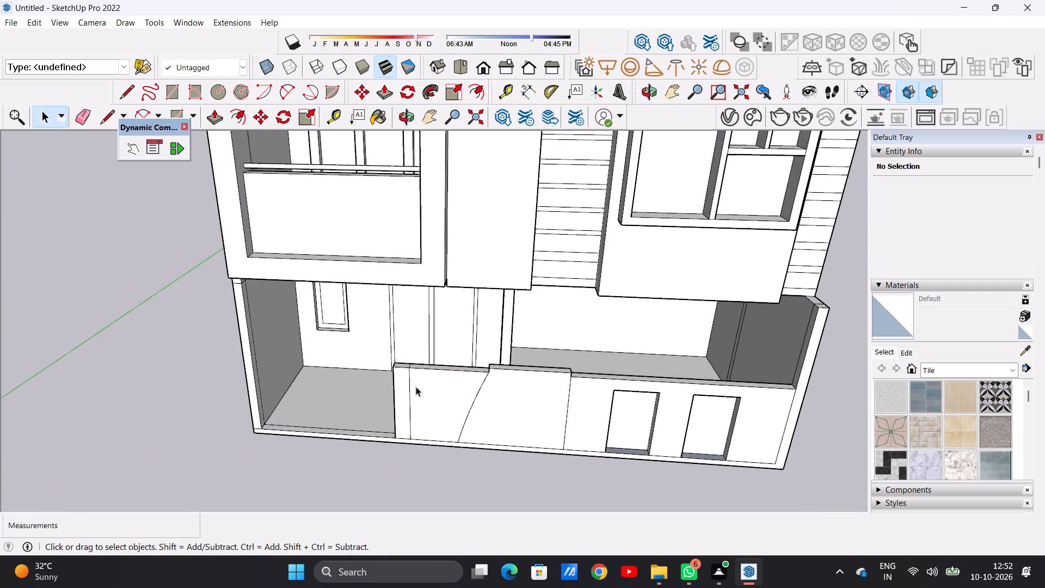
scroll(416, 387, "up", 8)
middle_click_drag(404, 360, 407, 431)
scroll(407, 431, "up", 1)
key("p")
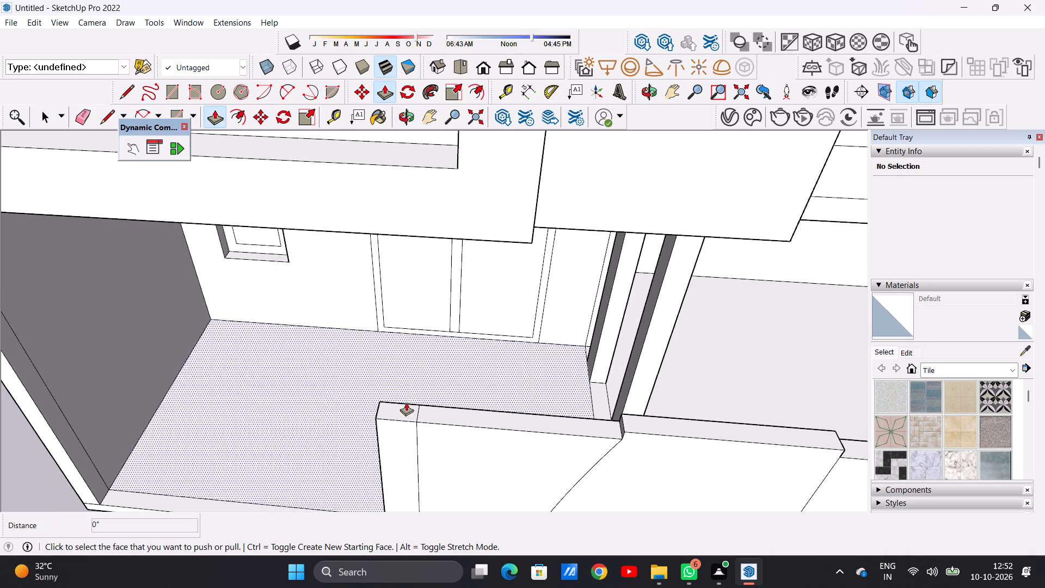
scroll(408, 400, "up", 4)
left_click(406, 418)
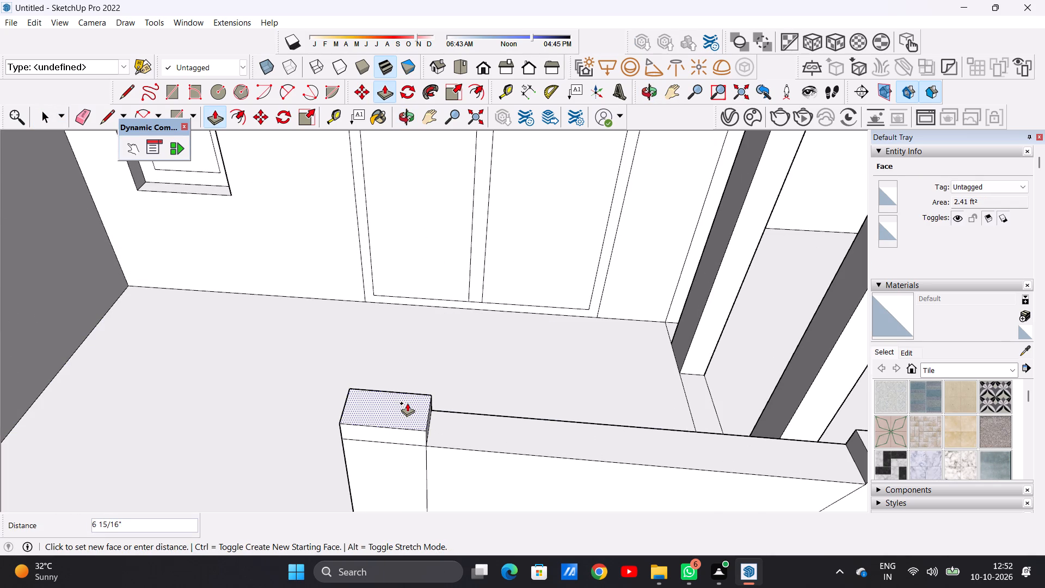
left_click(407, 403)
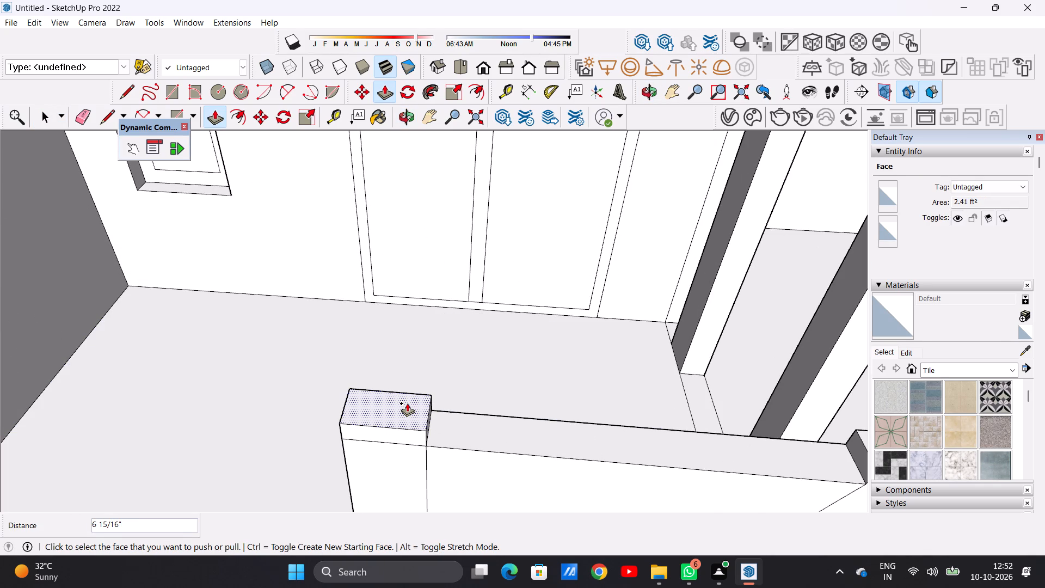
Push/Pull the cap's faces outward: wall side about 2 1/8", front about 2 5/8", and open-bay side about 3 3/16".
middle_click_drag(430, 426, 395, 392)
scroll(407, 410, "up", 8)
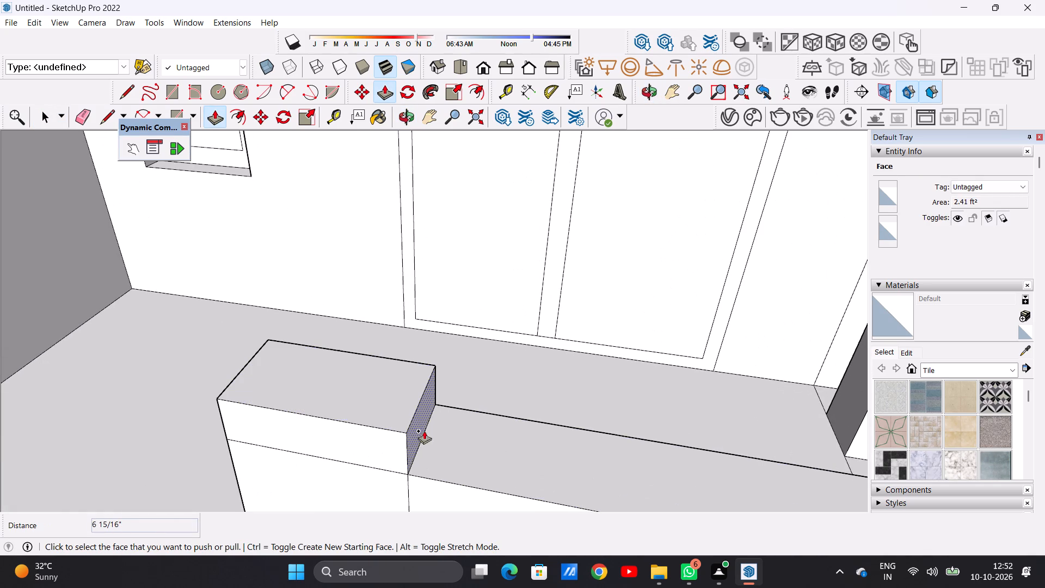
key("space")
type("P")
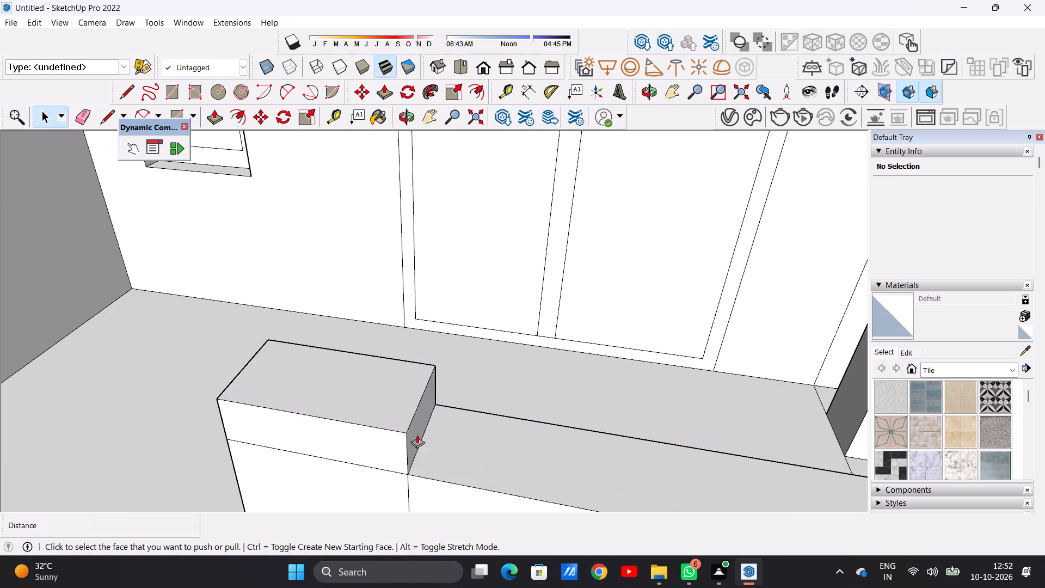
left_click(415, 424)
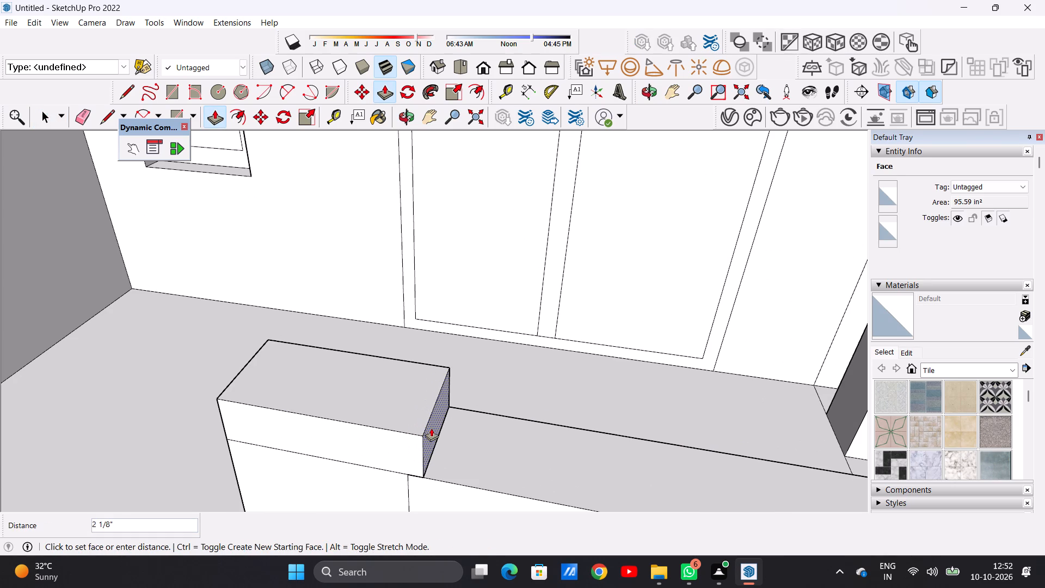
left_click(431, 428)
left_click(408, 442)
left_click(394, 454)
scroll(407, 421, "down", 3)
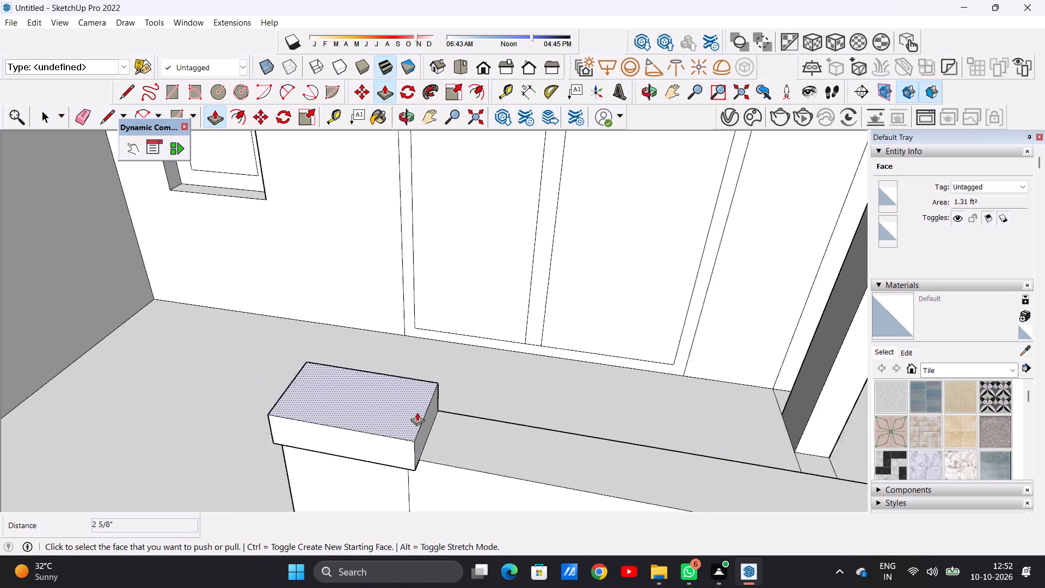
scroll(417, 412, "down", 3)
middle_click_drag(349, 424, 552, 373)
scroll(459, 366, "down", 5)
scroll(410, 433, "up", 7)
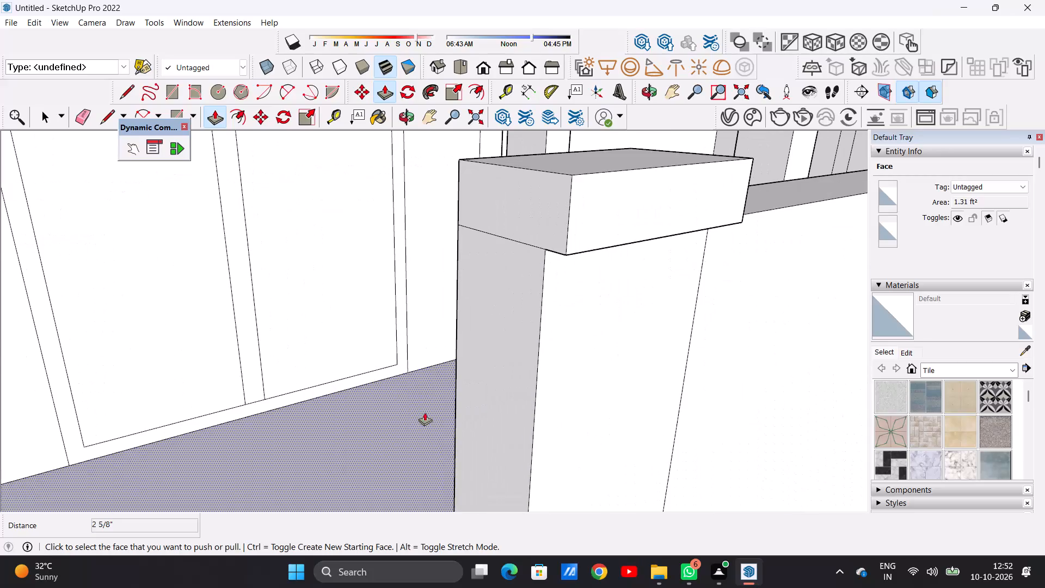
left_click(547, 216)
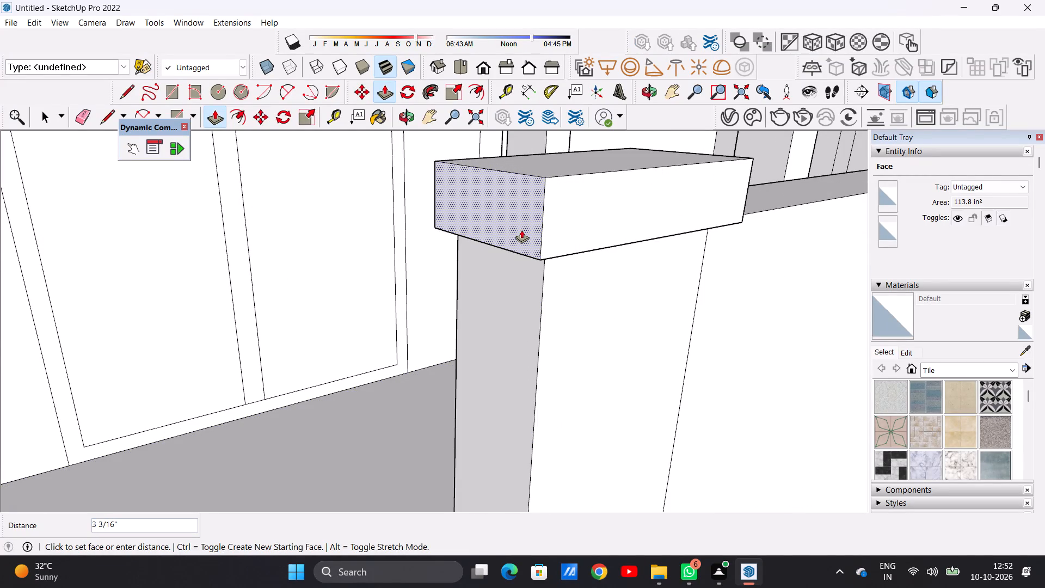
left_click(521, 230)
key("space")
Examine the ground-floor front wall, its capped end post and the open bay beside it.
scroll(428, 292, "down", 19)
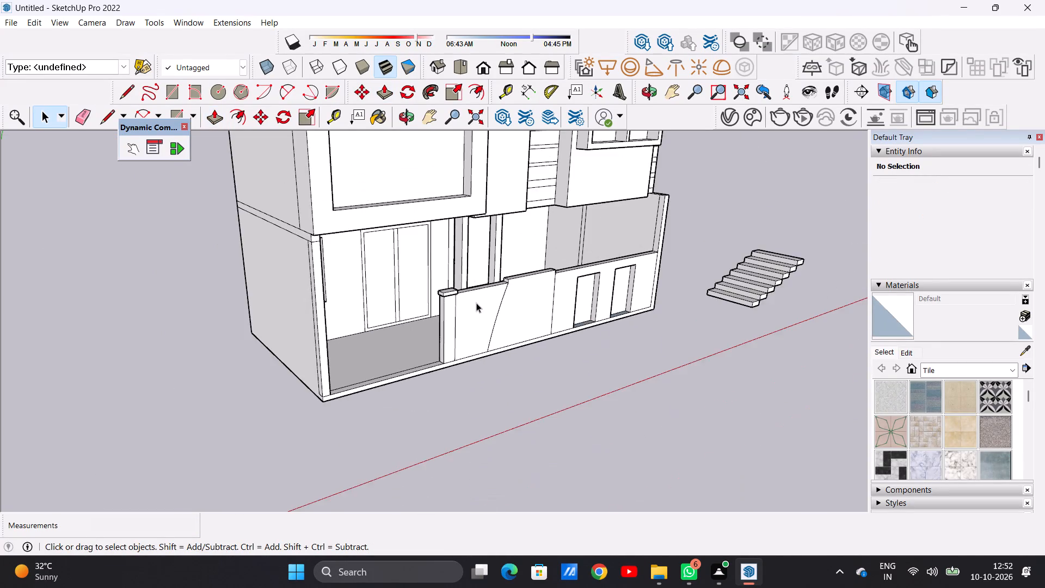
middle_click_drag(476, 303, 392, 283)
scroll(383, 284, "down", 4)
middle_click_drag(425, 295, 350, 364)
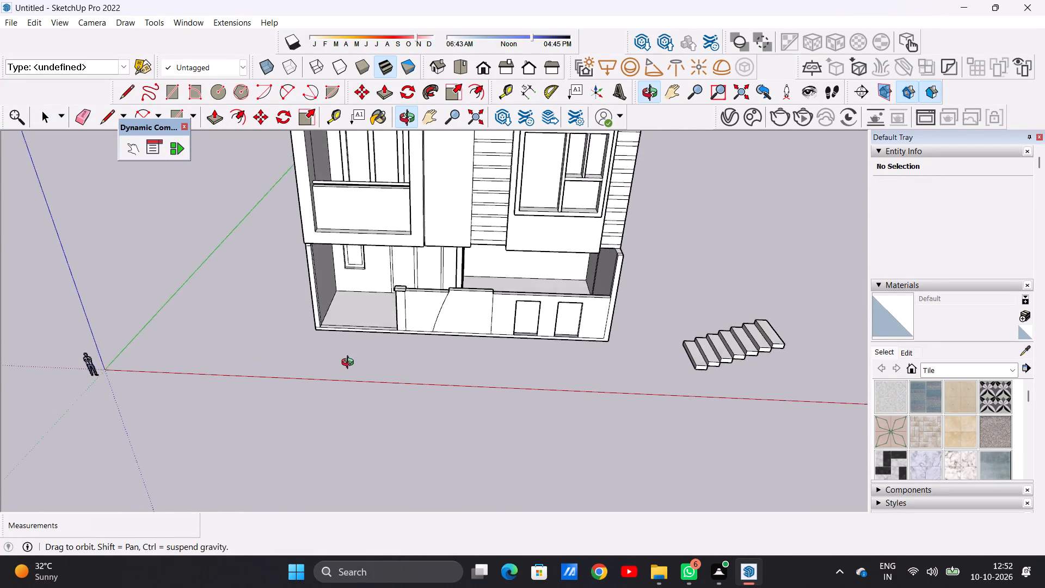
middle_click_drag(350, 364, 351, 367)
scroll(358, 333, "up", 3)
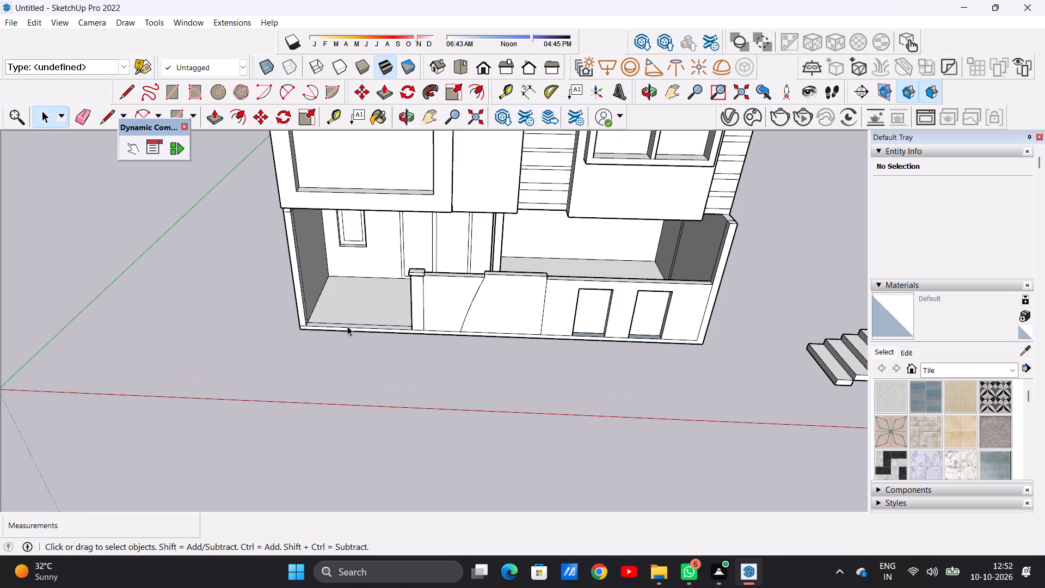
middle_click_drag(348, 326, 374, 371)
scroll(390, 335, "up", 6)
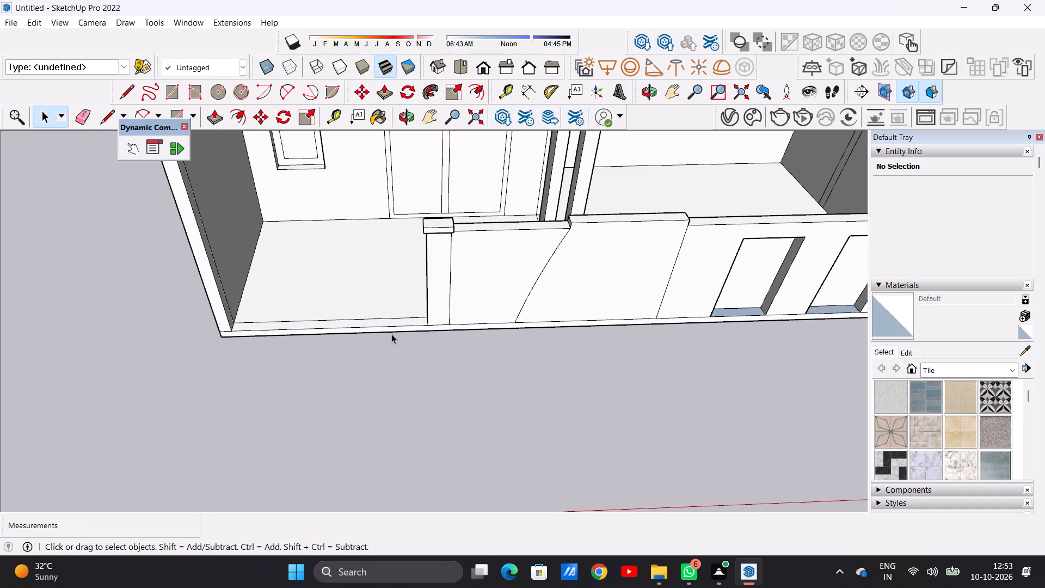
scroll(351, 332, "down", 8)
middle_click_drag(299, 372, 297, 383)
scroll(302, 331, "up", 8)
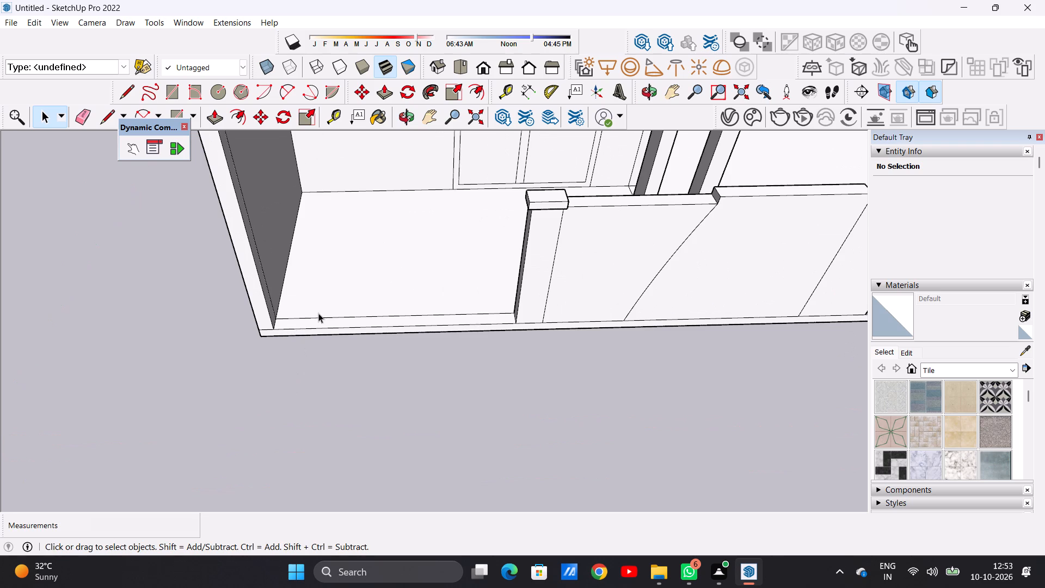
scroll(408, 320, "down", 4)
Draw two closely spaced lines, each about 1' 1 3/4" long, across the end post's open-bay side face just below the cap.
middle_click_drag(425, 329, 518, 241)
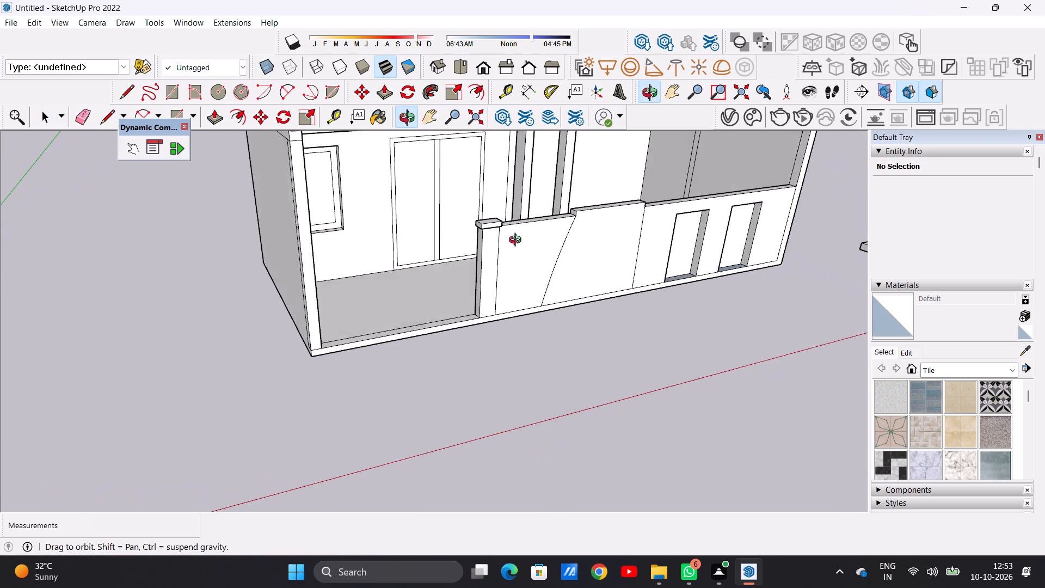
middle_click_drag(518, 241, 519, 240)
scroll(486, 240, "up", 9)
middle_click_drag(470, 254, 515, 242)
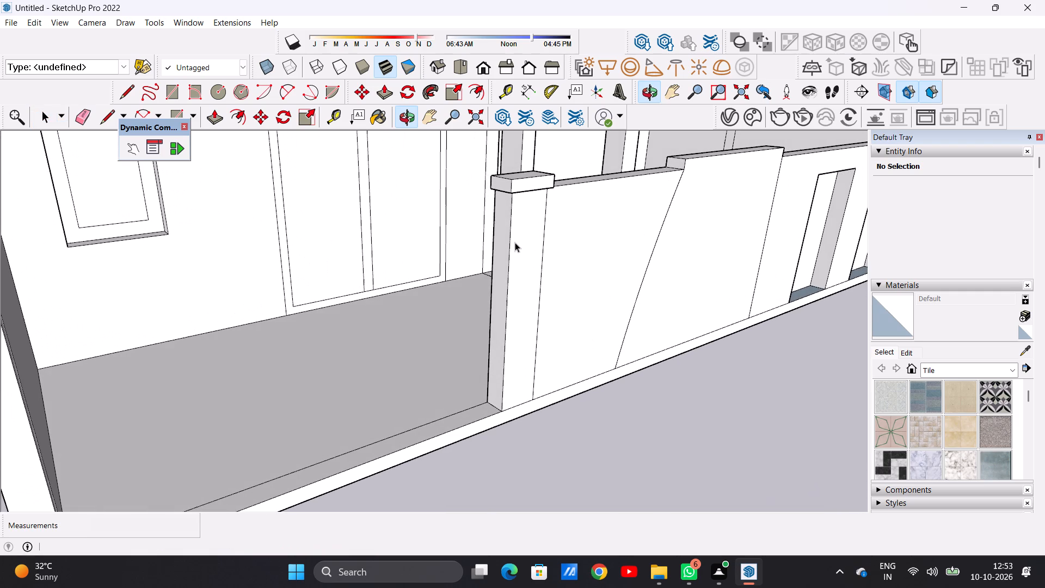
key("l")
scroll(503, 213, "up", 6)
left_click(488, 201)
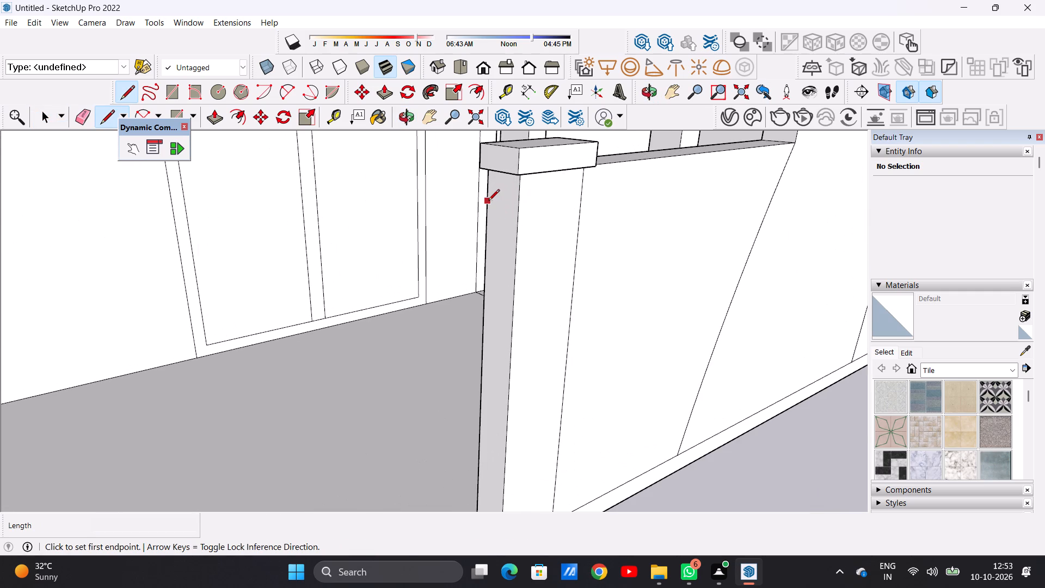
left_click(518, 213)
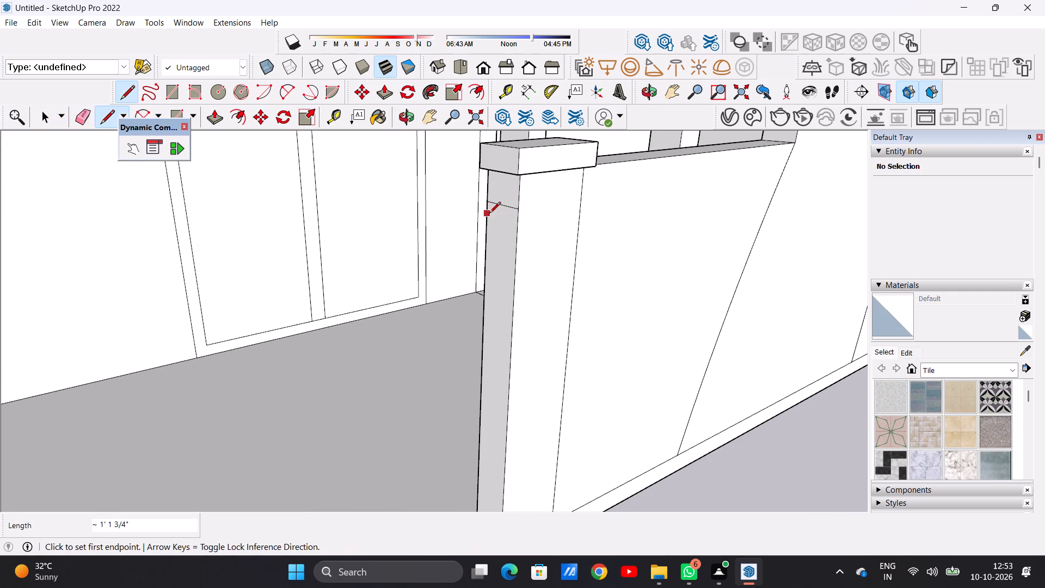
left_click(488, 215)
left_click(518, 226)
key("space")
Push/Pull the strip between the two lines about 18' 10 1/2" across the open bay to the side wall as a rail.
key("p")
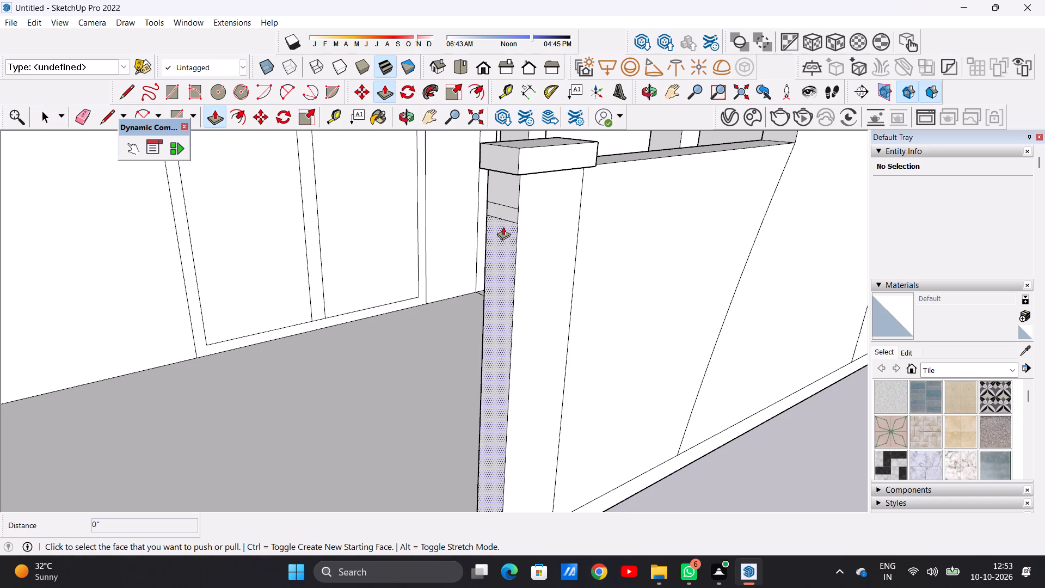
left_click(506, 216)
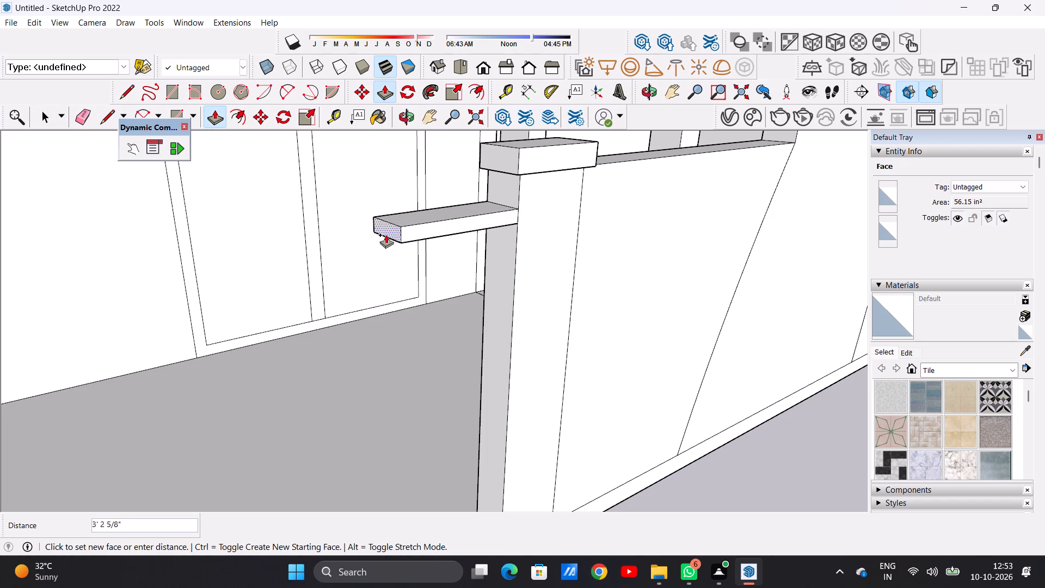
scroll(386, 235, "down", 14)
middle_click_drag(280, 251, 157, 226)
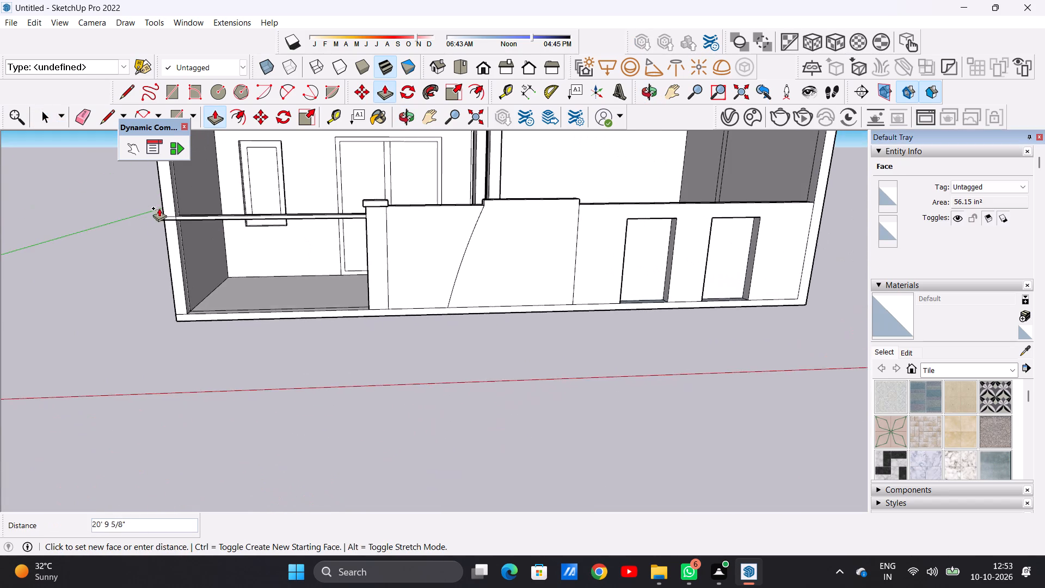
scroll(169, 199, "up", 14)
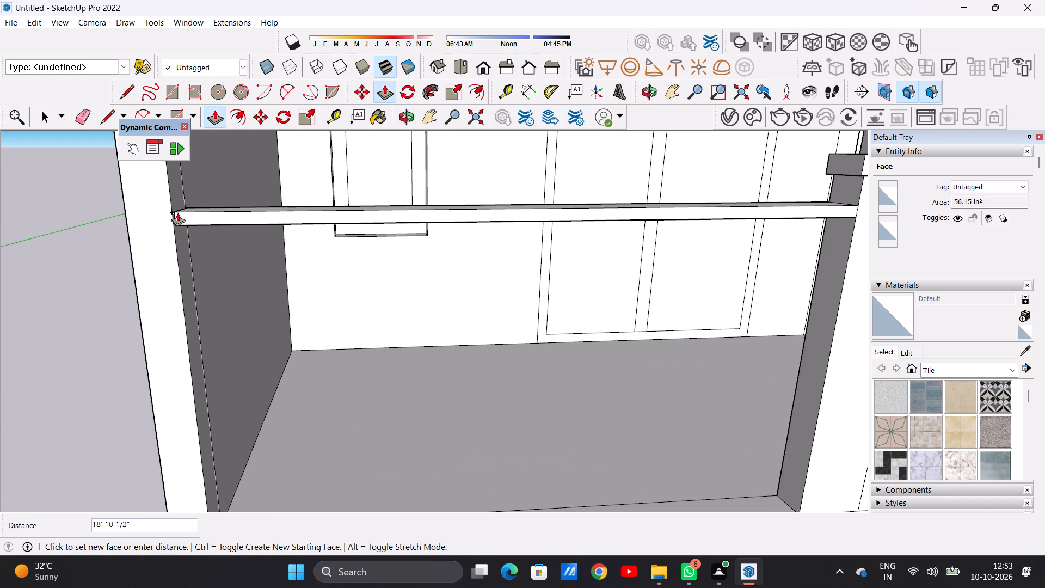
left_click(174, 211)
key("space")
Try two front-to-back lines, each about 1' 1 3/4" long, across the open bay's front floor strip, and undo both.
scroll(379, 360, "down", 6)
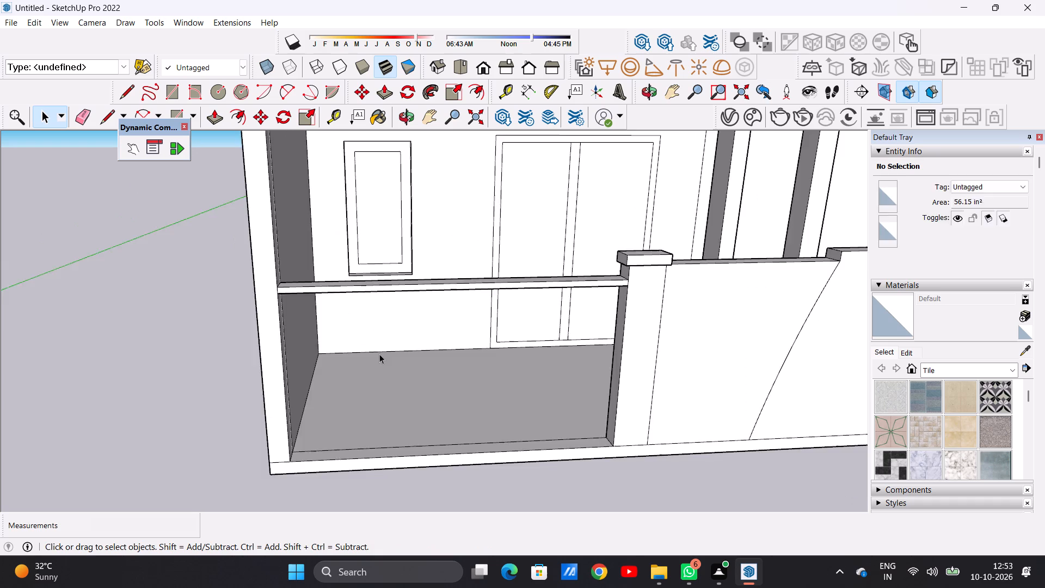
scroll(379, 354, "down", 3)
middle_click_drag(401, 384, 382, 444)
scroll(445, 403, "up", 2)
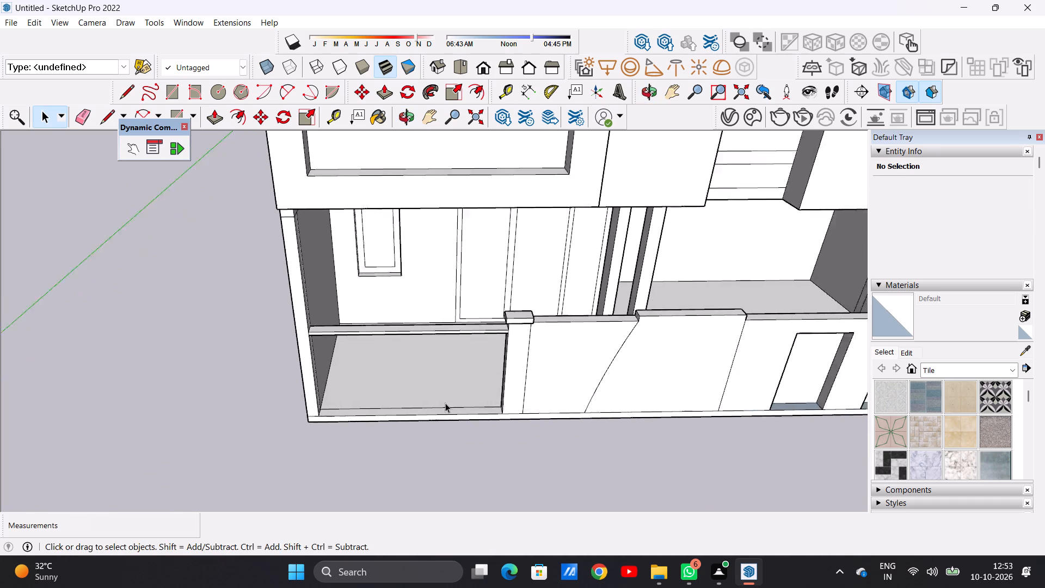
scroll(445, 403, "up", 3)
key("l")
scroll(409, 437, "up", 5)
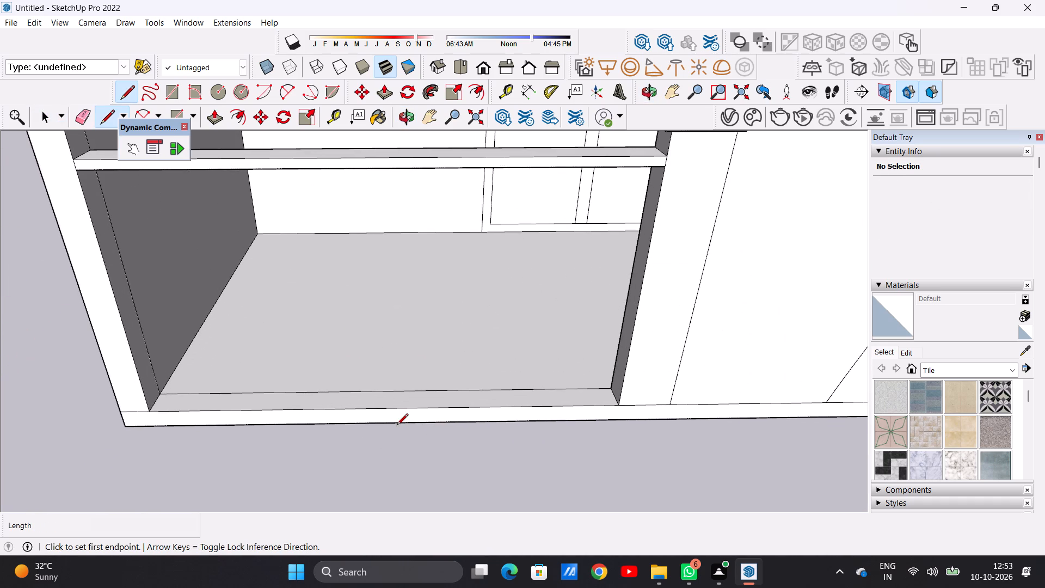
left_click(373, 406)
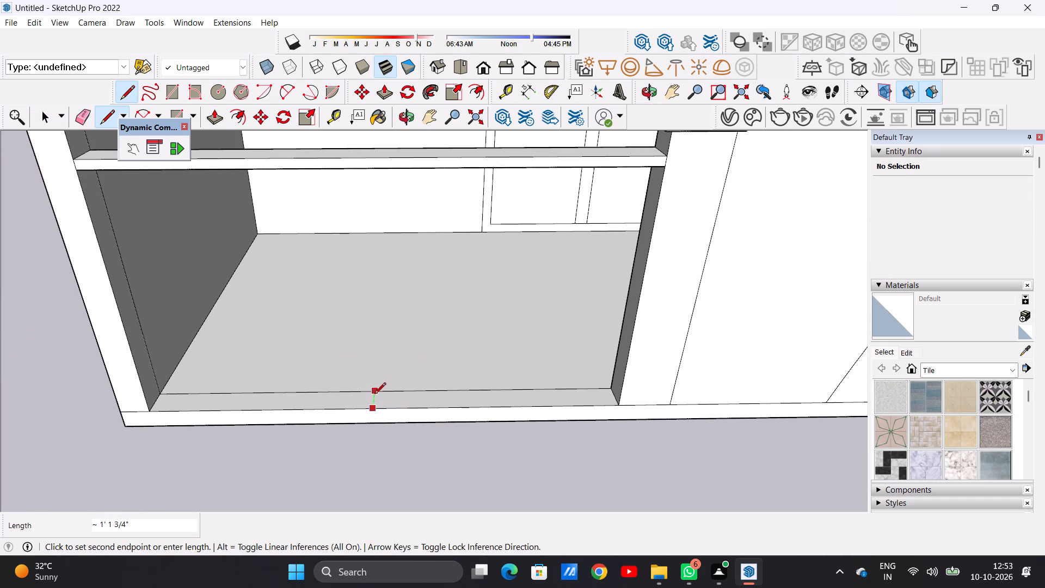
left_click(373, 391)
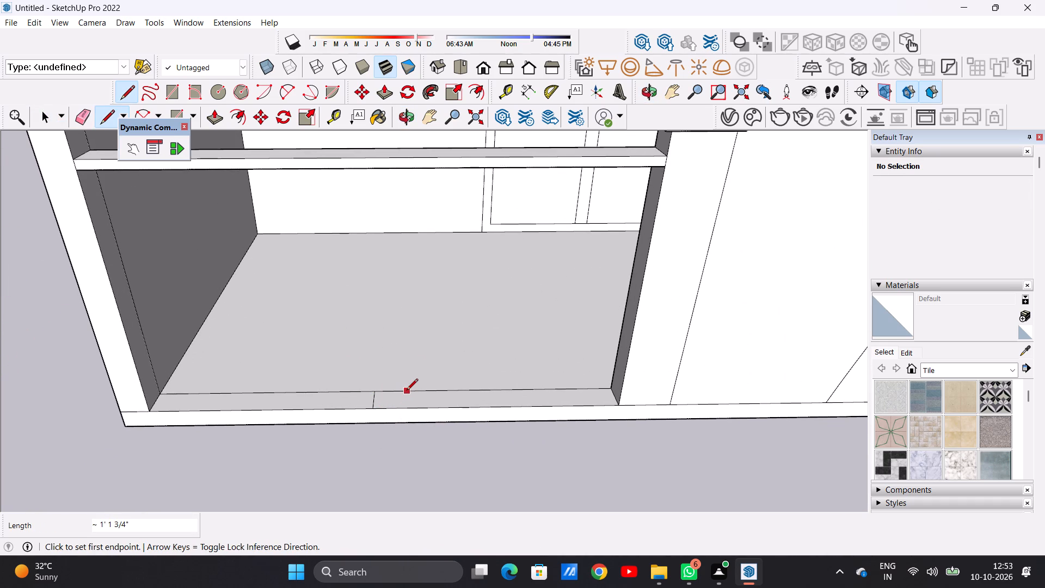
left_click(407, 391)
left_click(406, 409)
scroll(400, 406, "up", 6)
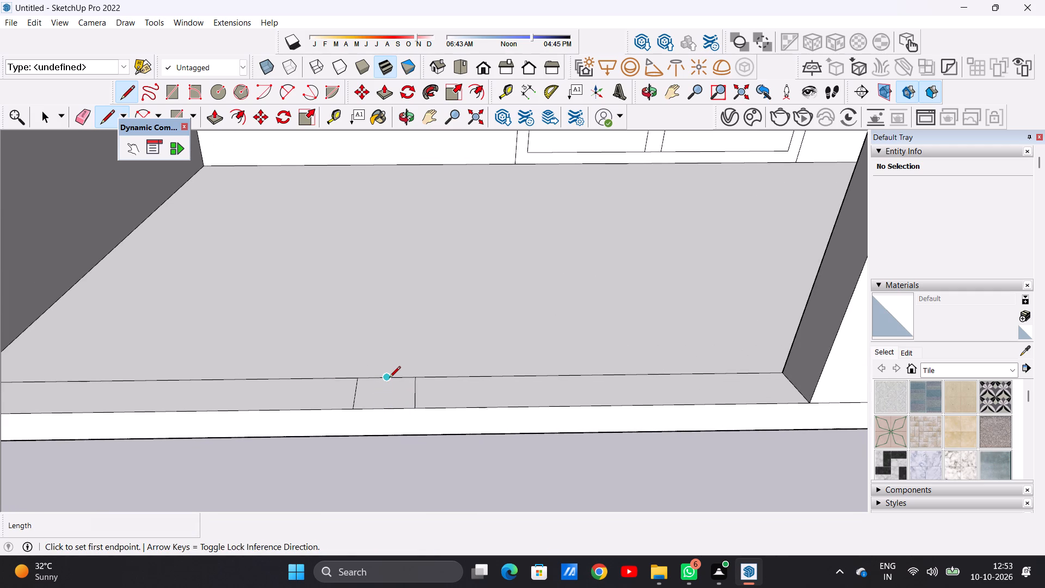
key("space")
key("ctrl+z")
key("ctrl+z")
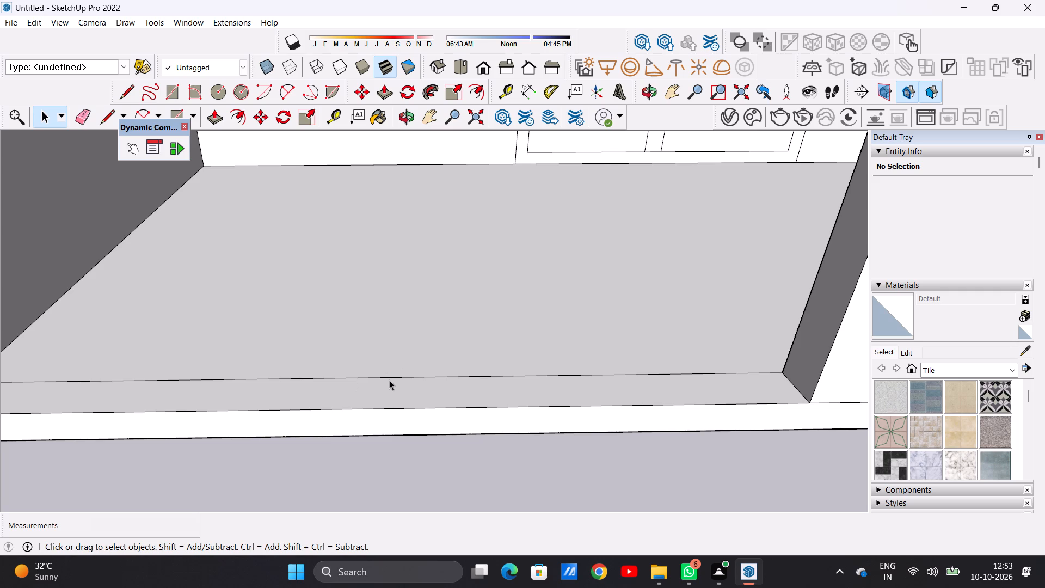
Draw three front-to-back lines, each about 1' 1 3/4" long, across the open bay's front floor strip, marking two adjacent post footprints near mid-span.
key("l")
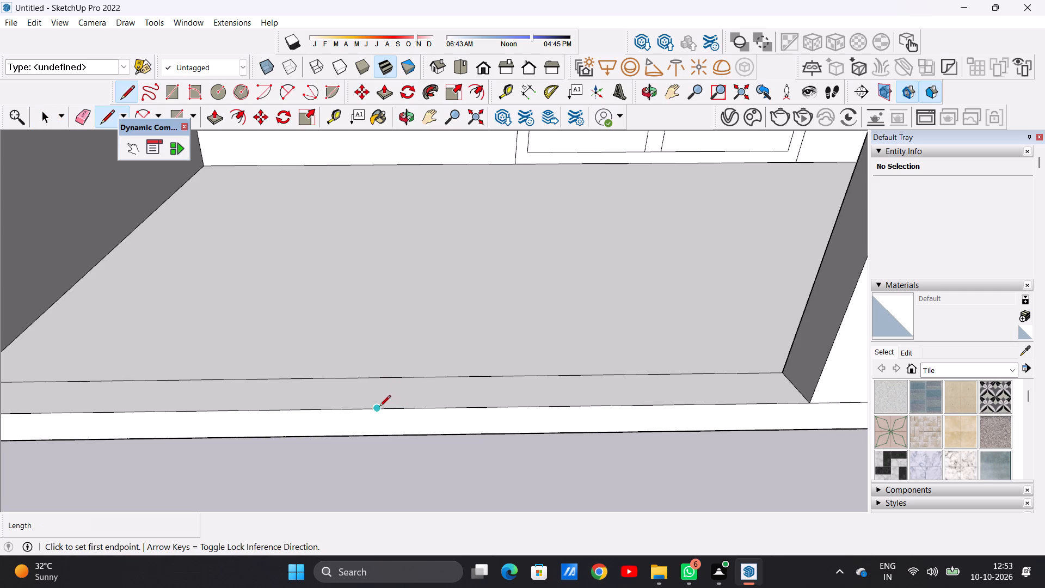
left_click(352, 406)
left_click(360, 375)
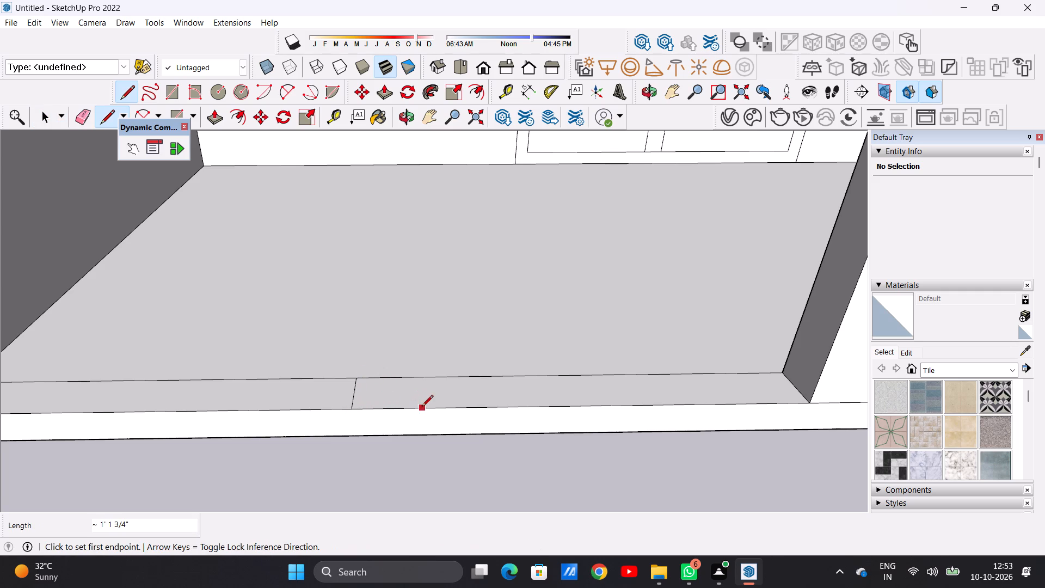
left_click(432, 409)
left_click(434, 376)
left_click(397, 406)
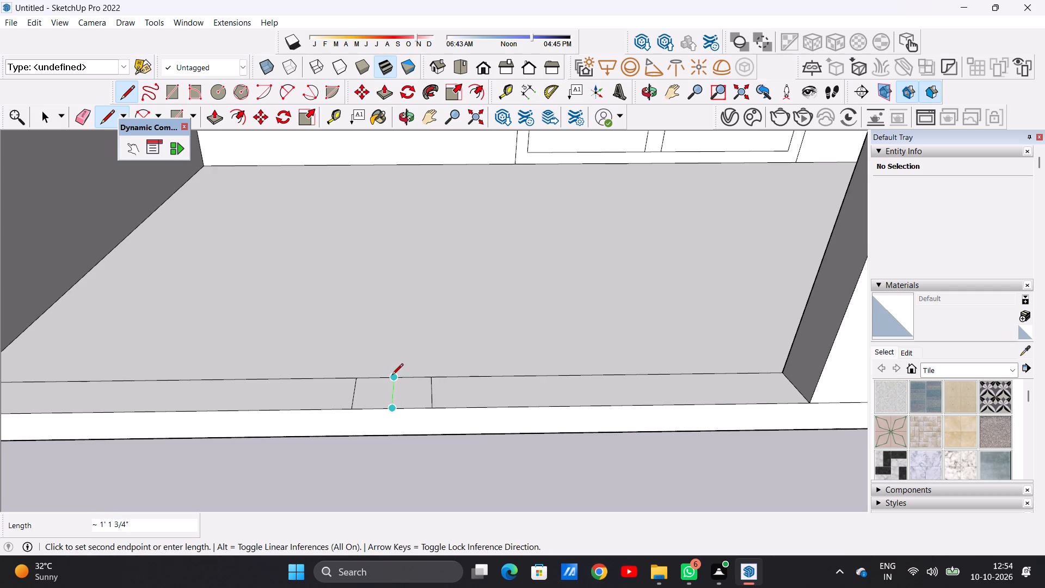
left_click(395, 376)
key("space")
Push/Pull both marked footprint faces up to the rail's underside, about 9' 9 5/16", as a middle post.
scroll(446, 476, "down", 16)
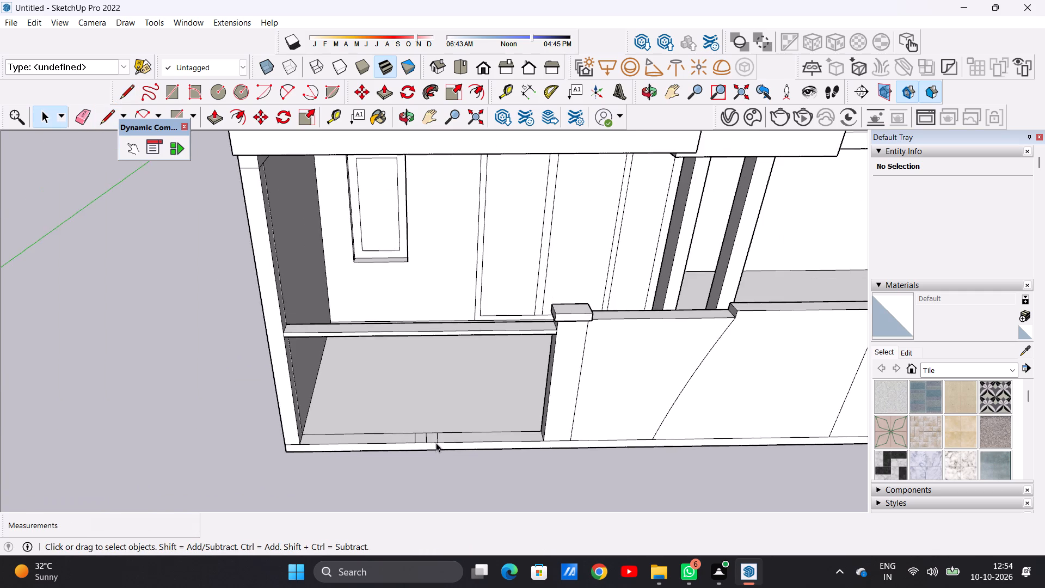
middle_click_drag(444, 462, 439, 419)
scroll(481, 426, "up", 4)
middle_click_drag(415, 444, 416, 480)
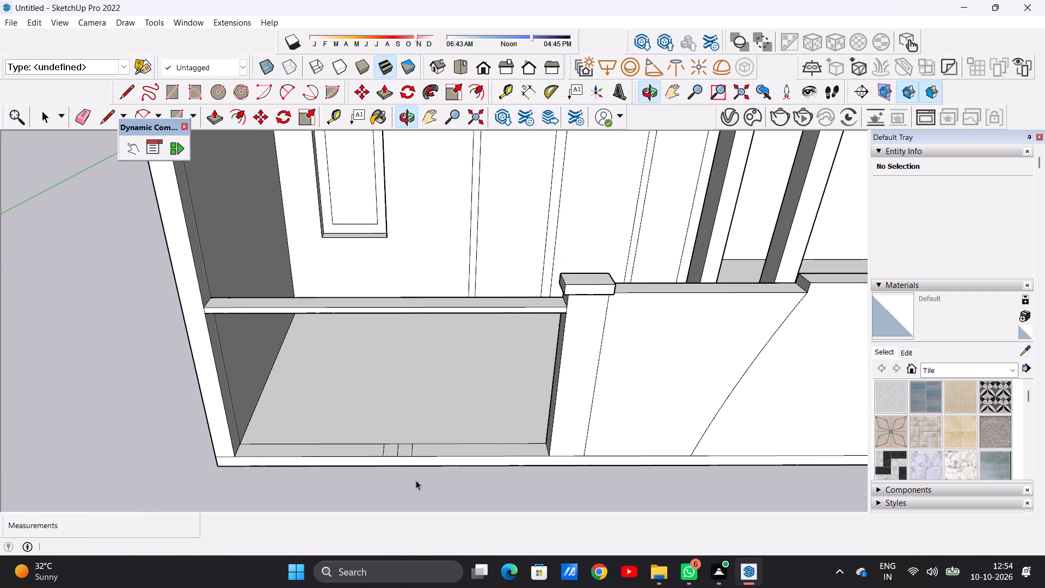
key("p")
scroll(406, 452, "up", 7)
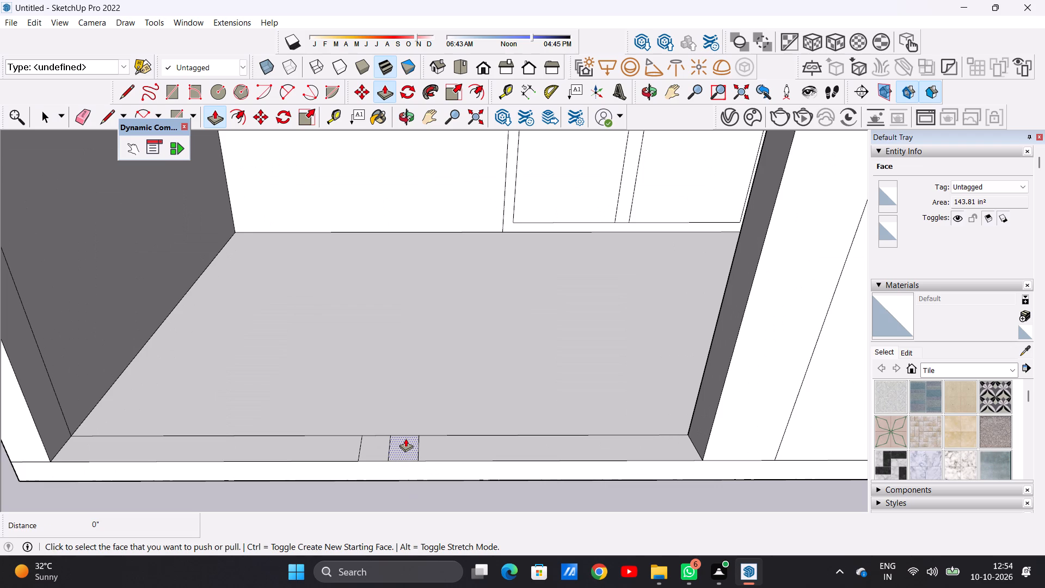
left_click(405, 438)
scroll(408, 383, "down", 13)
scroll(408, 324, "up", 7)
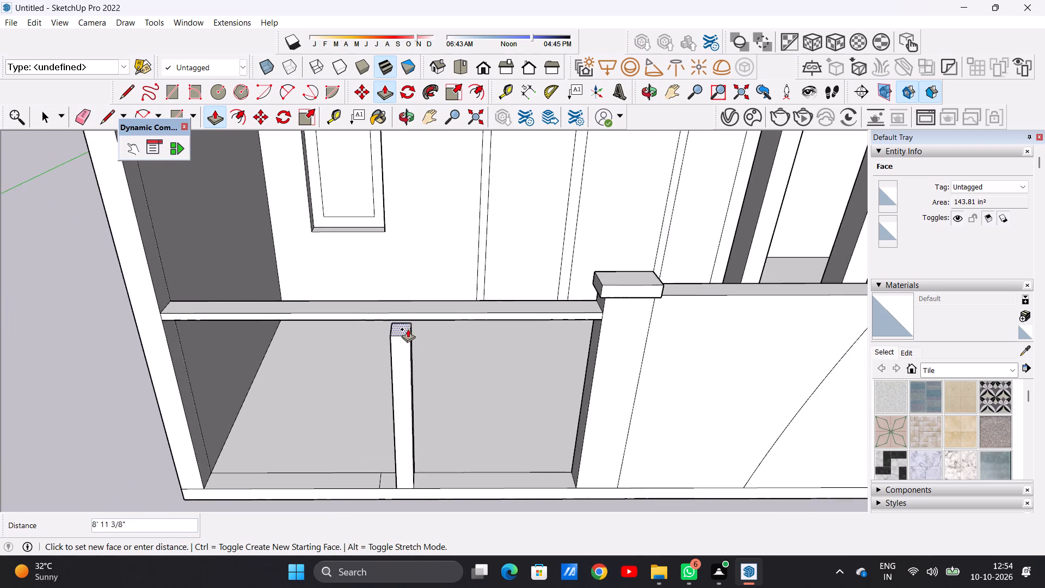
middle_click_drag(408, 338, 409, 286)
left_click(411, 283)
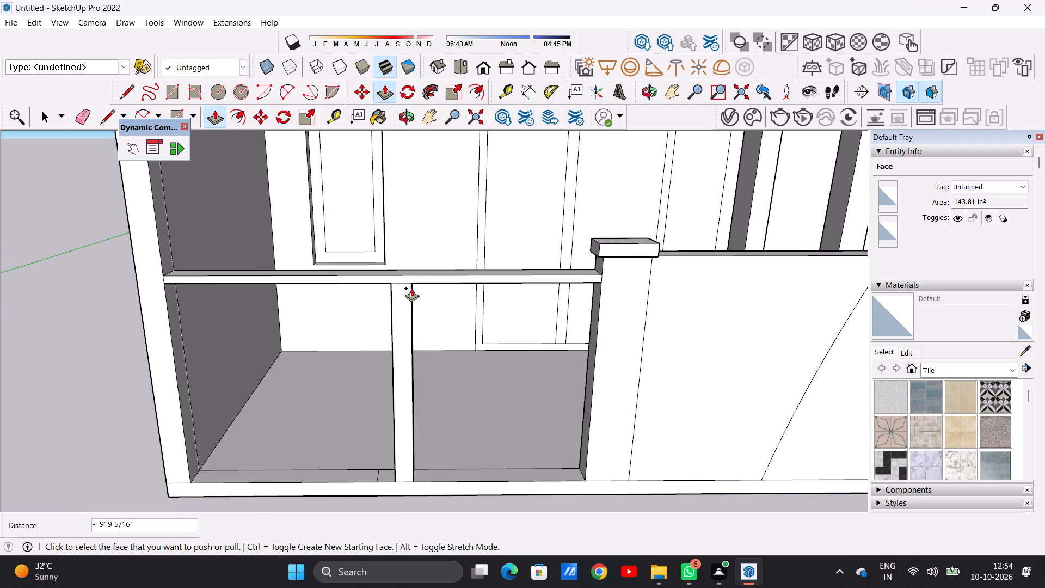
middle_click_drag(385, 447, 405, 541)
scroll(408, 502, "up", 3)
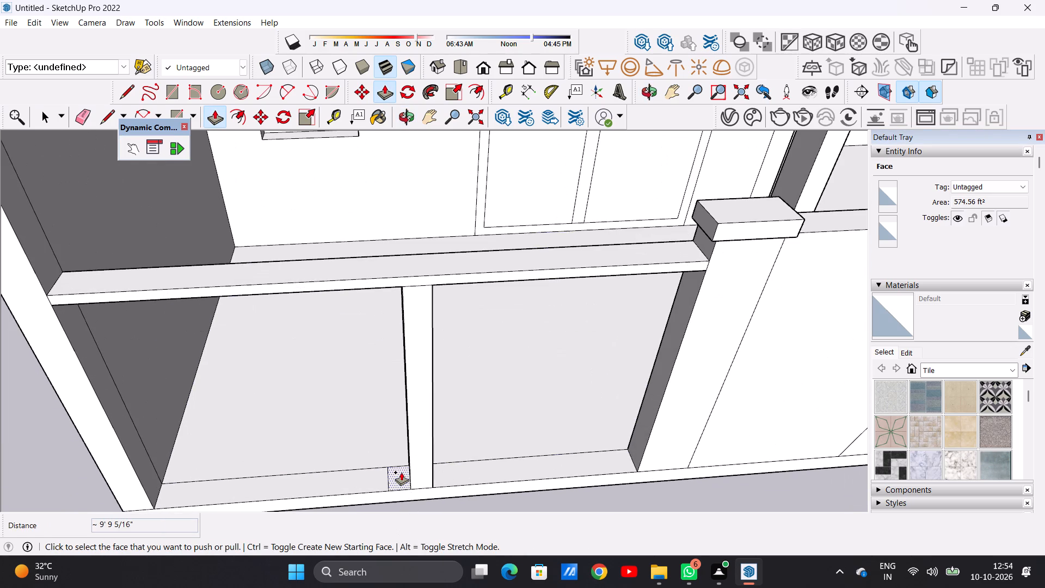
left_click(401, 472)
scroll(382, 382, "down", 6)
scroll(391, 334, "up", 11)
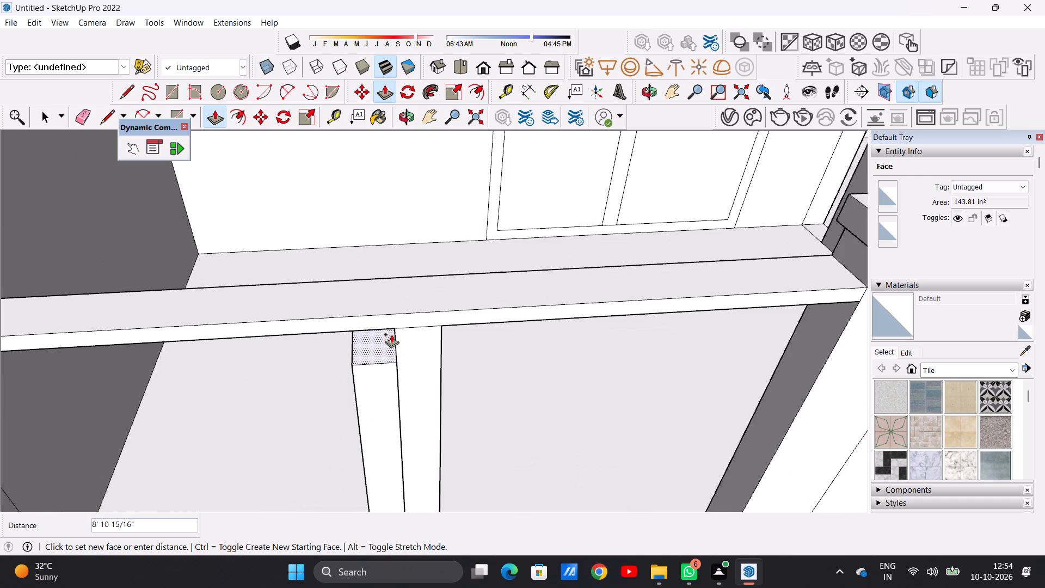
left_click(399, 324)
key("space")
Draw a circle of about 2 3/4" radius on the floor strip between the two posts, close to the middle post.
scroll(410, 404, "down", 2)
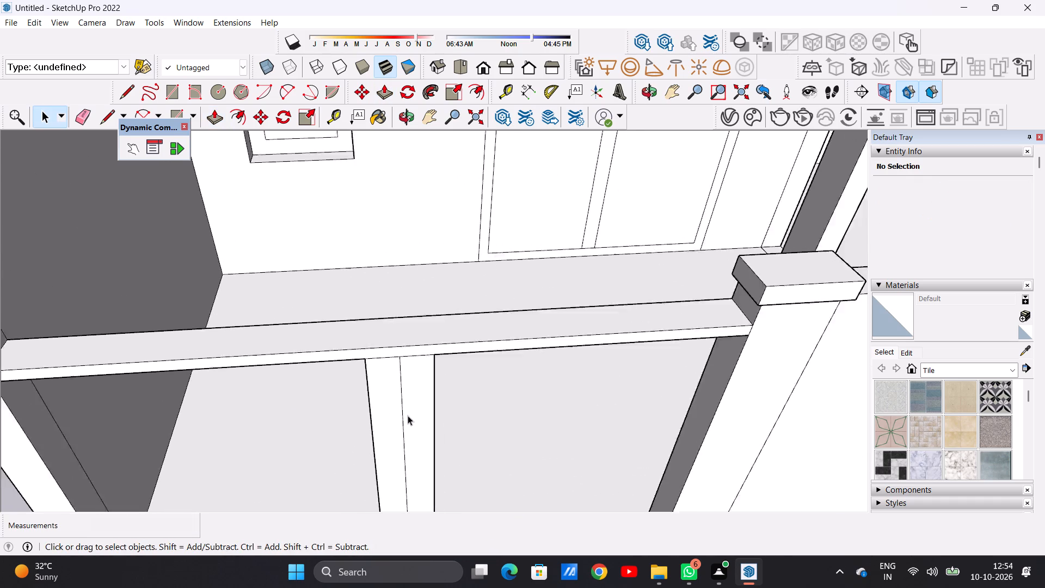
scroll(408, 415, "down", 16)
middle_click_drag(410, 418, 385, 421)
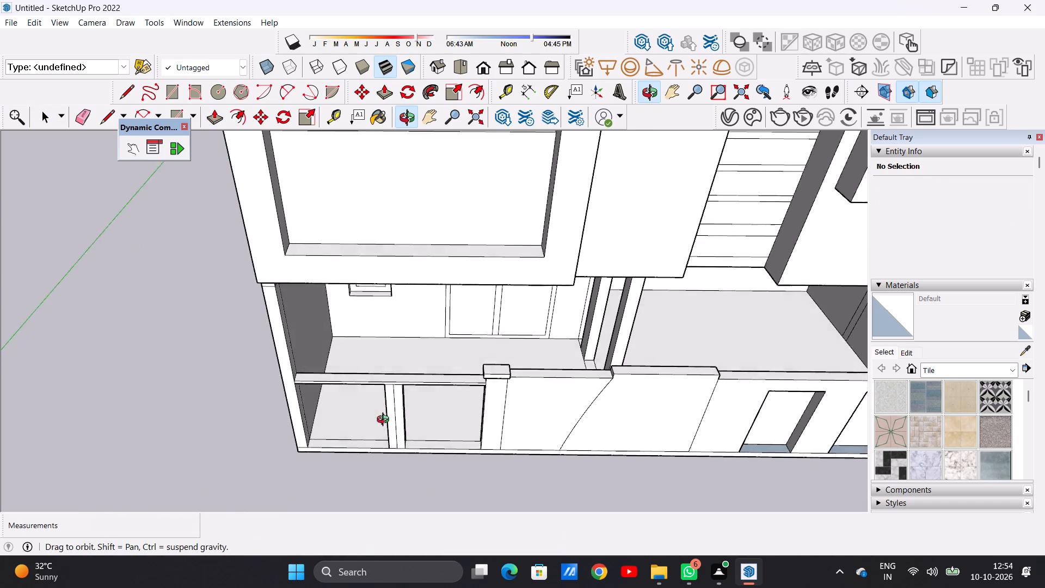
middle_click_drag(385, 421, 386, 450)
scroll(455, 444, "up", 6)
scroll(409, 436, "up", 7)
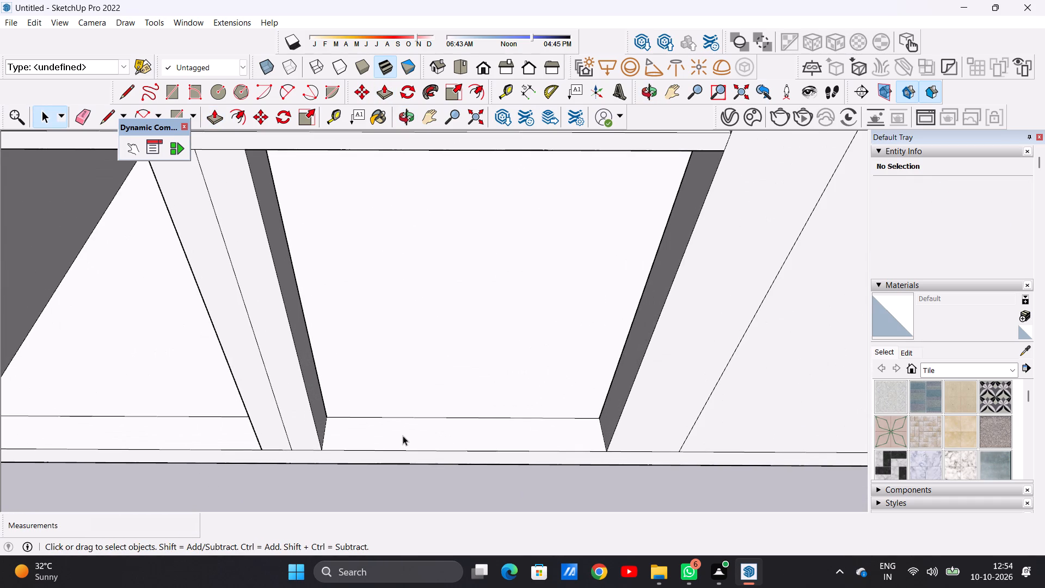
key("c")
scroll(363, 434, "up", 3)
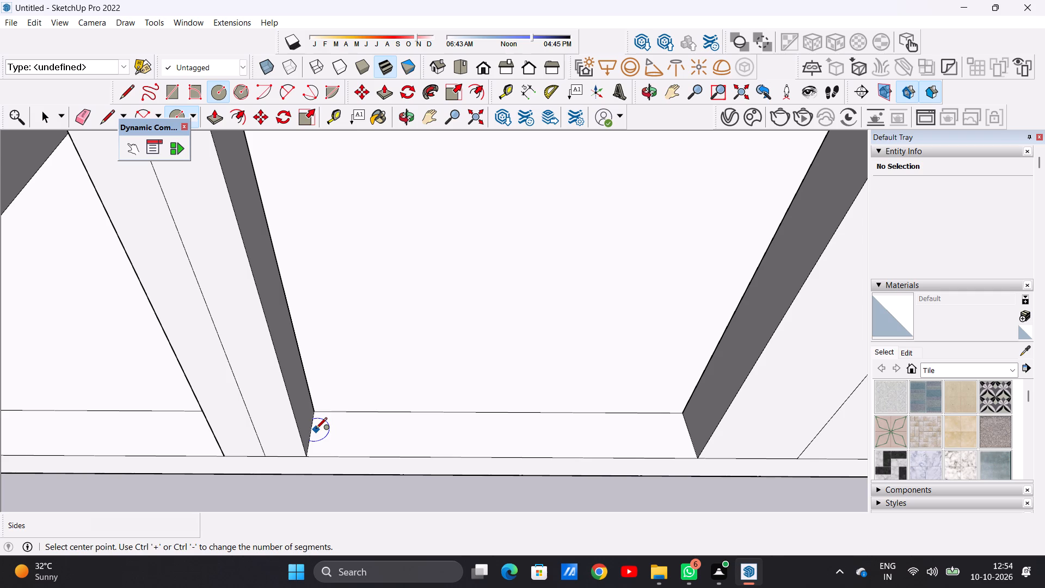
left_click(343, 433)
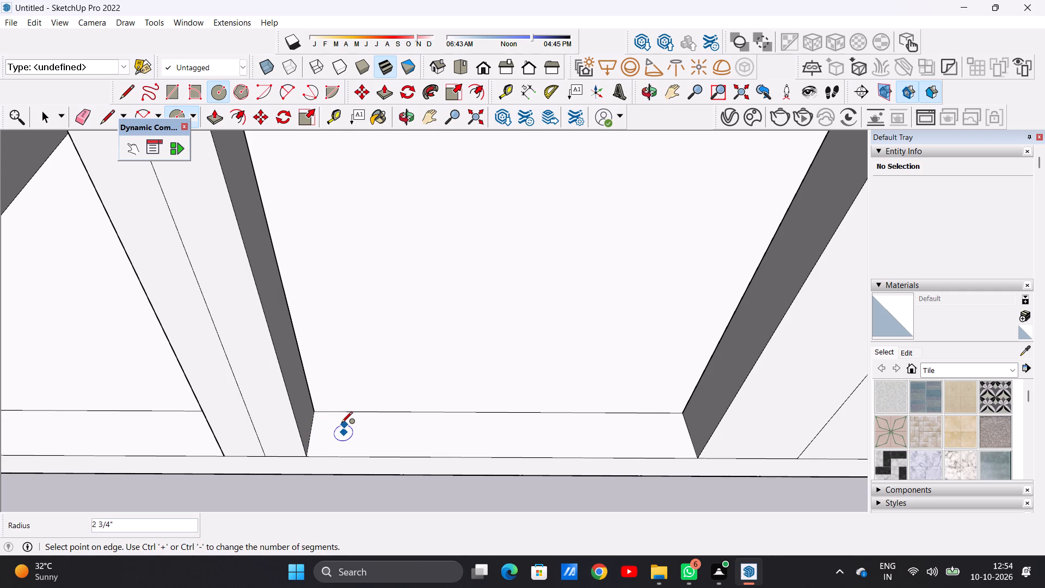
left_click(341, 424)
key("space")
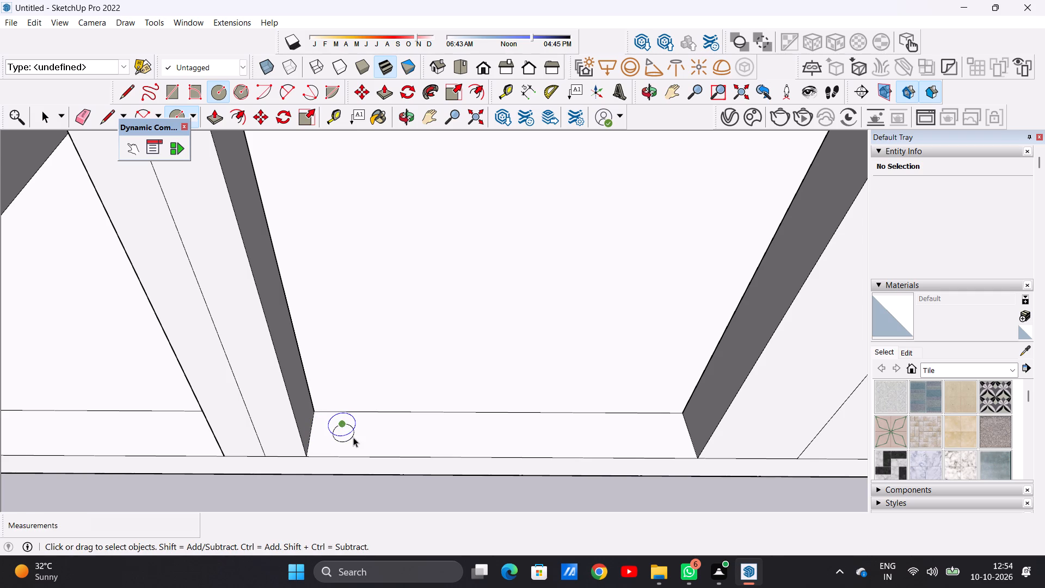
Copy the circle seven times along the floor strip between the middle post and the capped post, forming a row of eight.
double_click(349, 433)
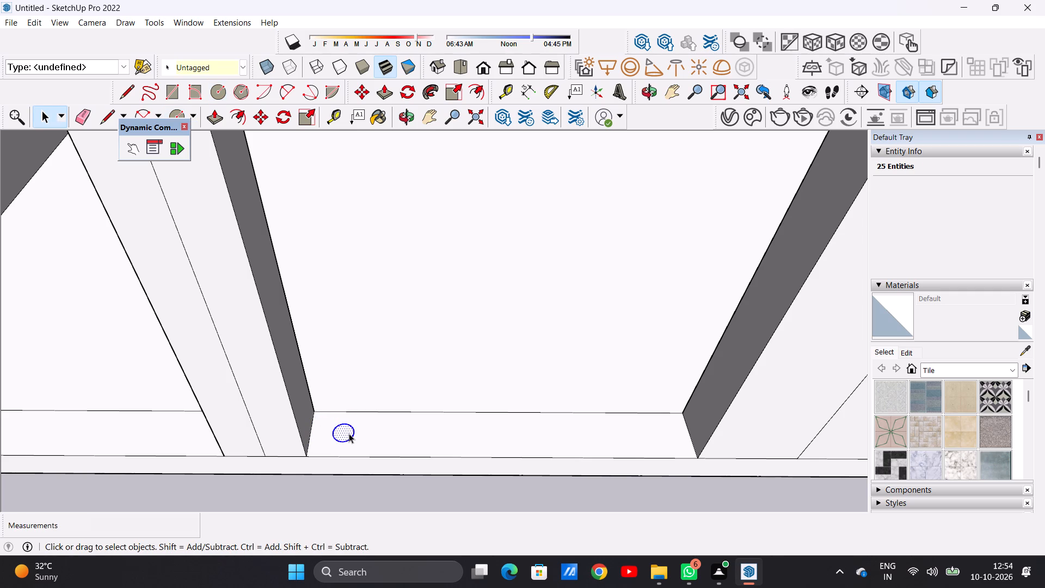
key("m")
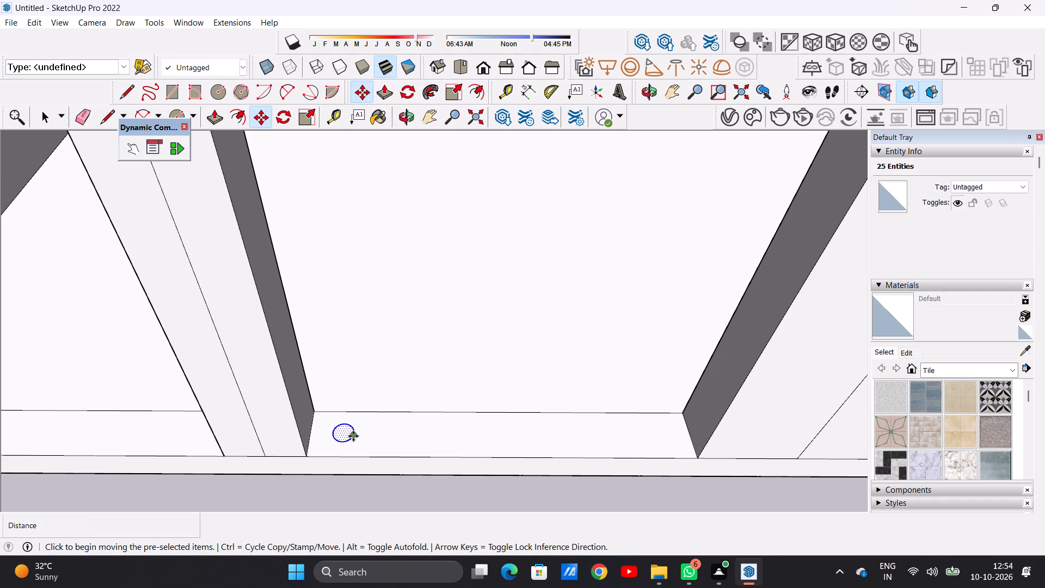
left_click(353, 436)
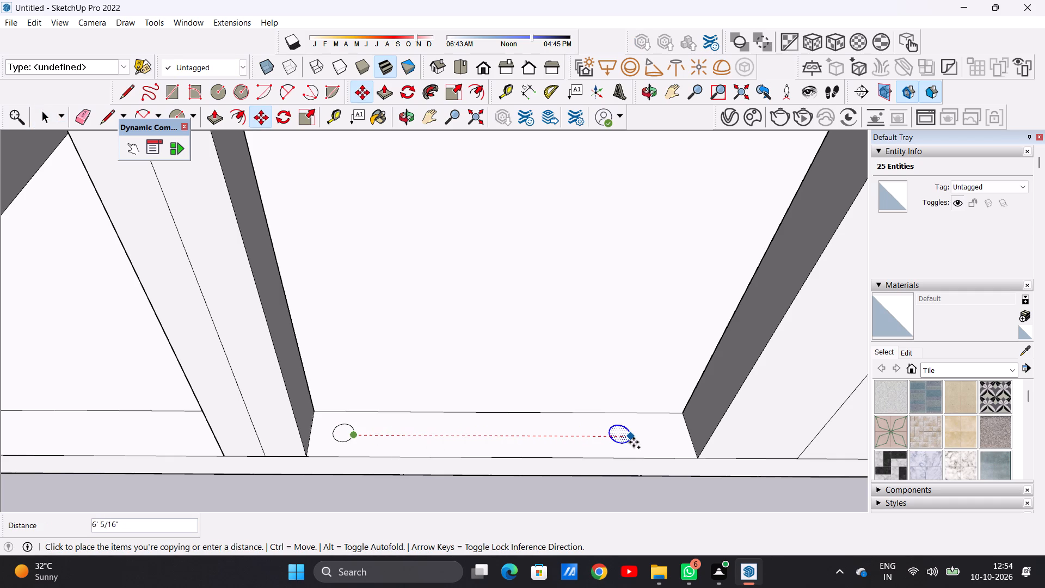
left_click(659, 439)
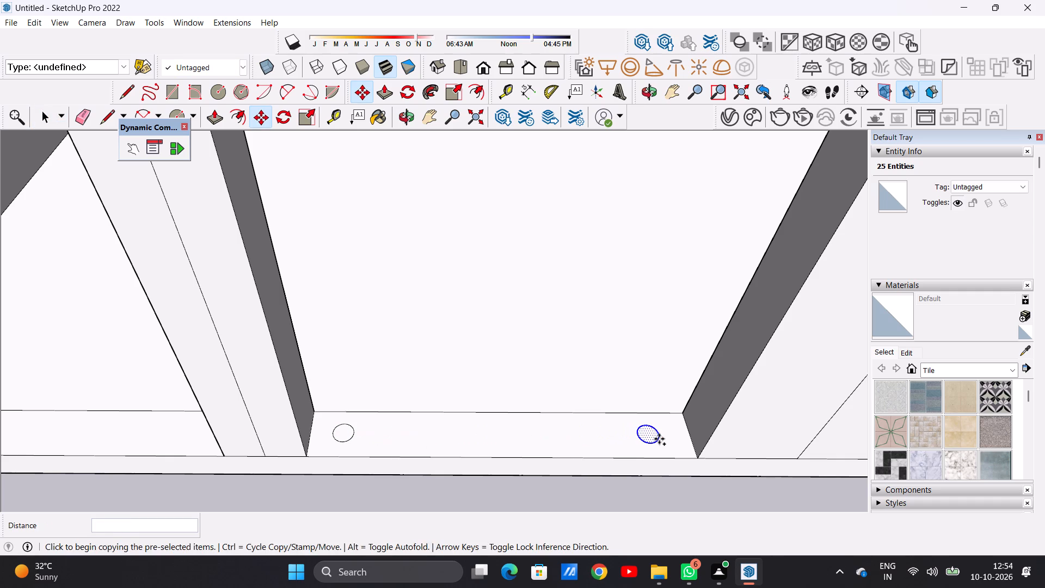
left_click(659, 439)
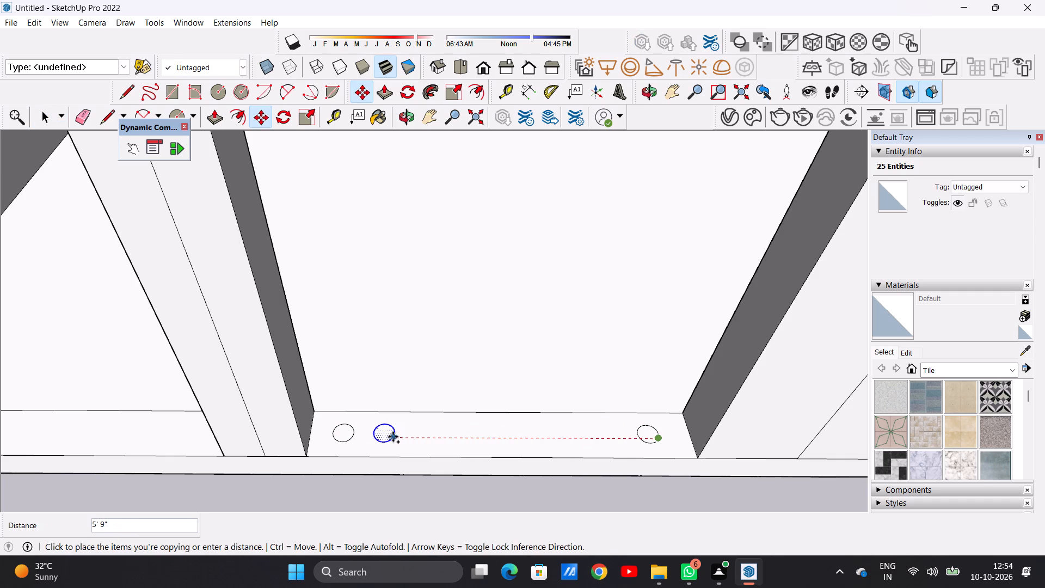
left_click(393, 437)
left_click(393, 437)
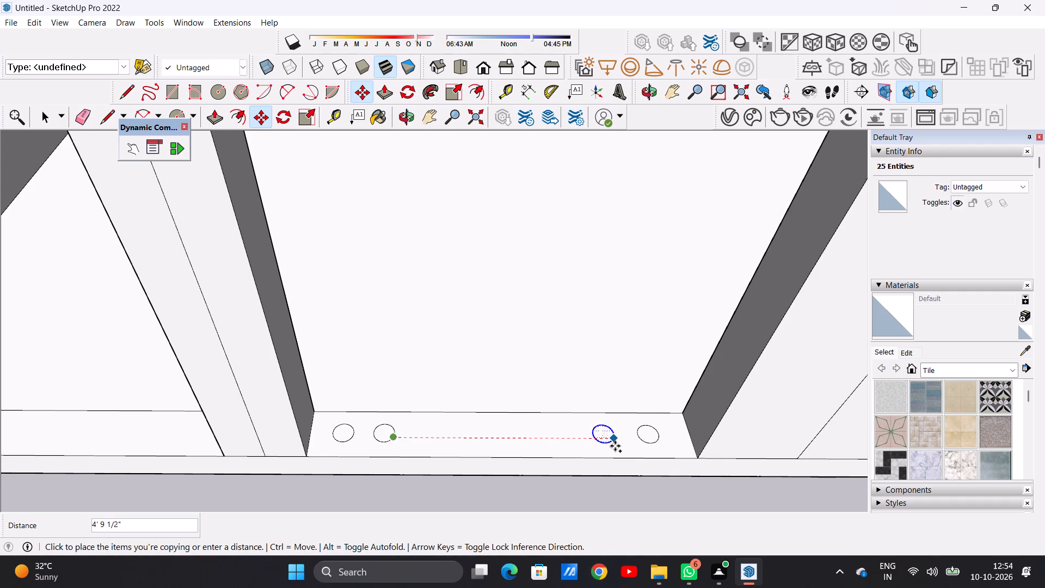
left_click(616, 446)
left_click(616, 446)
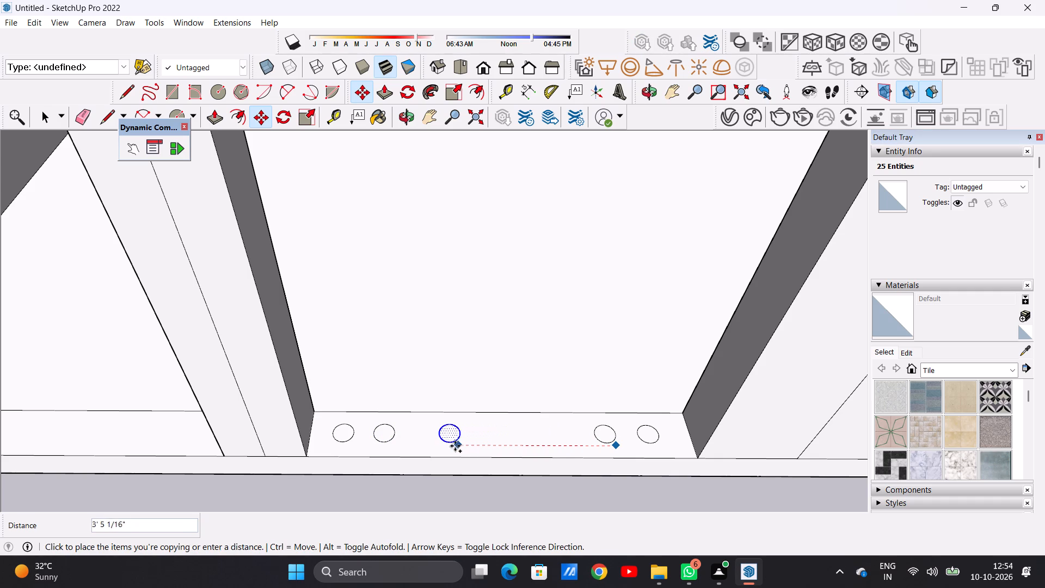
left_click(433, 444)
left_click(433, 444)
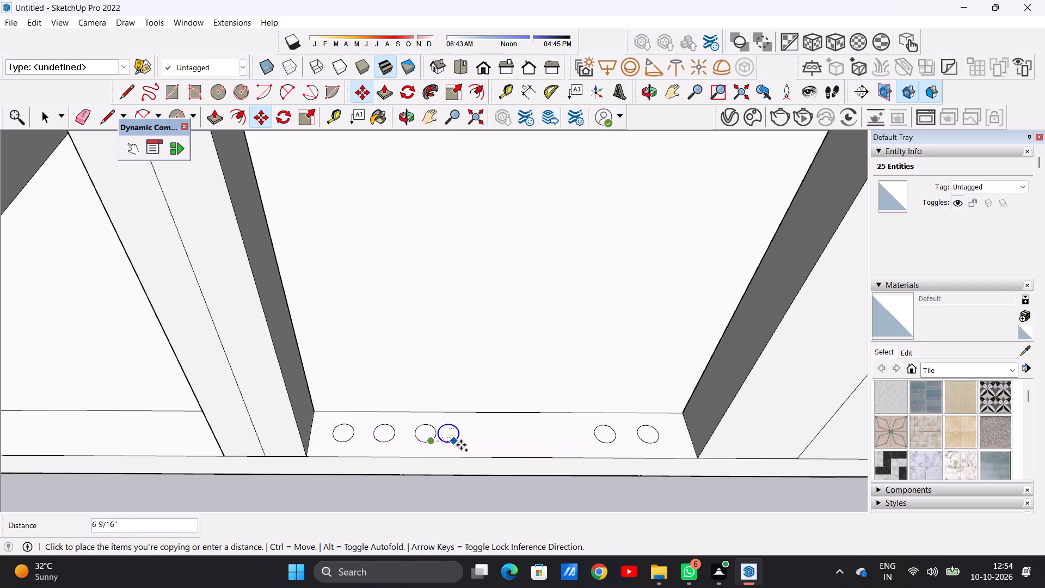
left_click(575, 443)
left_click(575, 443)
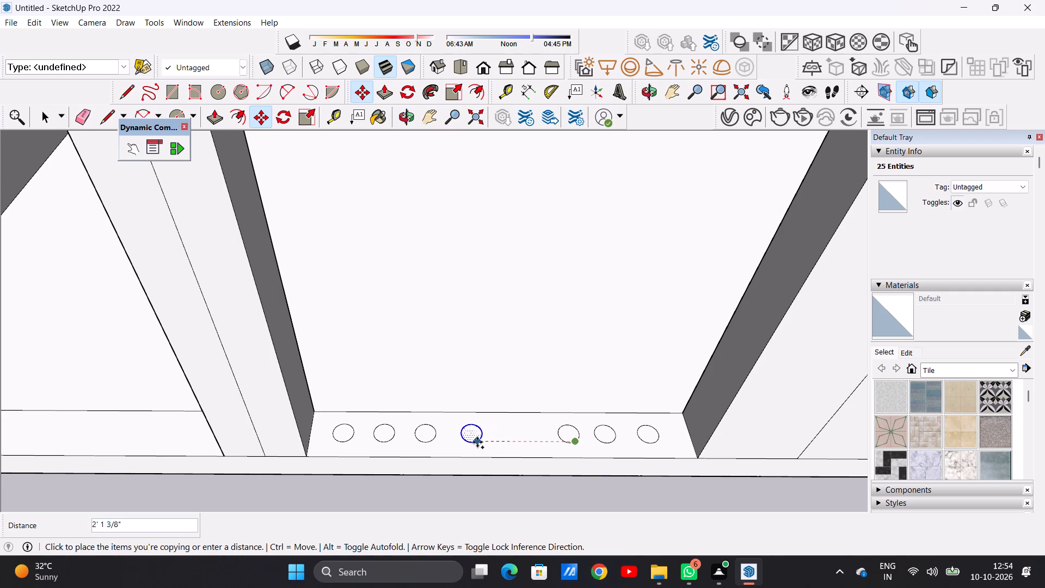
left_click(477, 442)
left_click(477, 442)
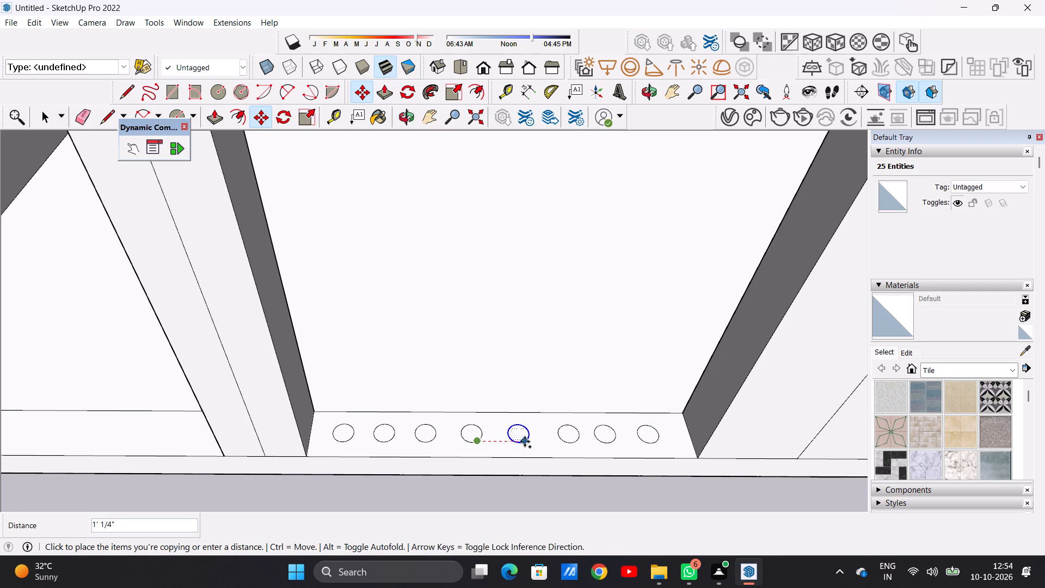
left_click(528, 443)
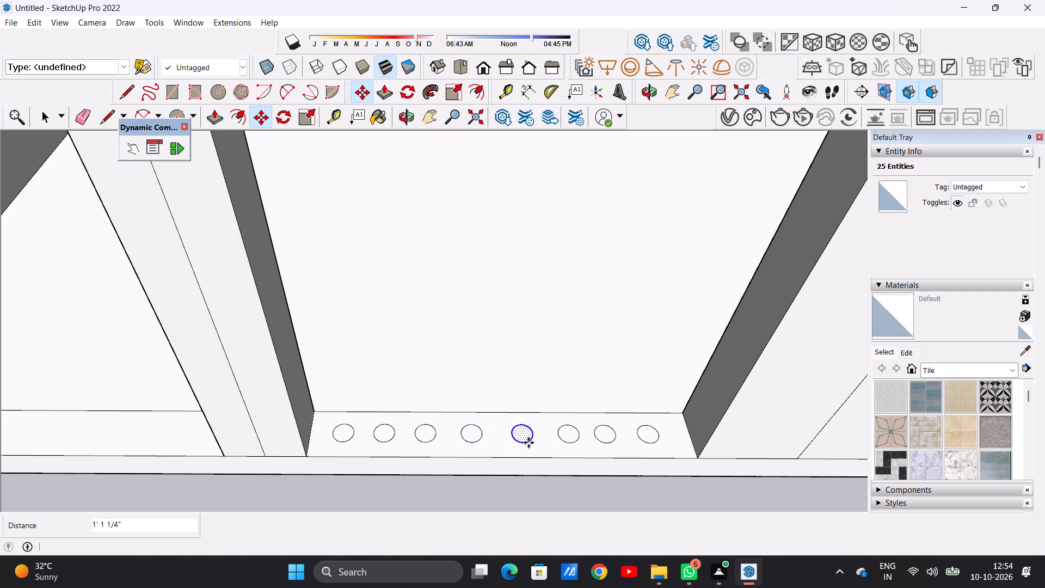
Copy the circle four times onto the floor strip on the middle post's other side, placing two near each end.
left_click(528, 443)
scroll(407, 451, "down", 5)
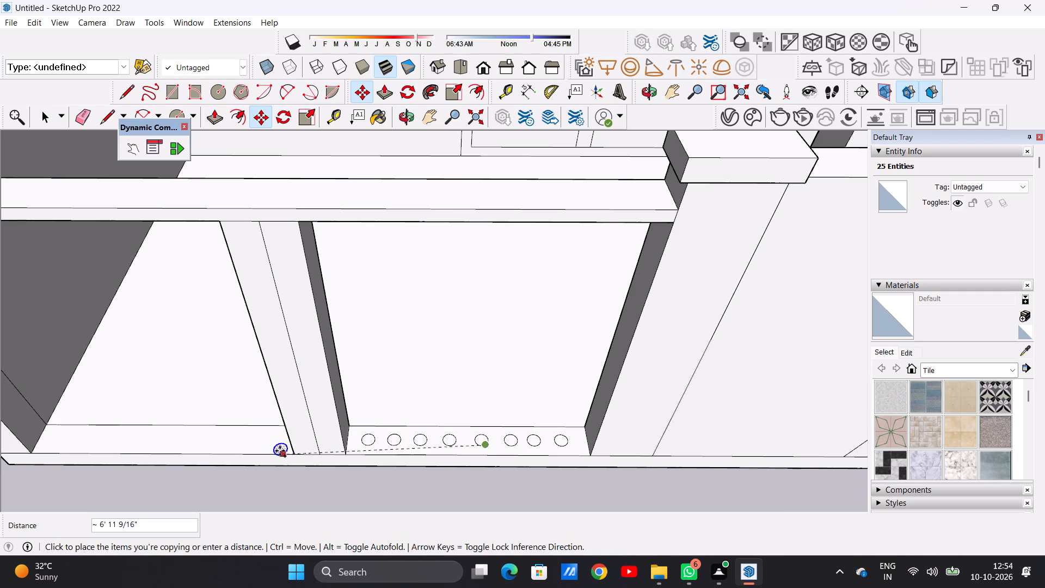
scroll(267, 440, "up", 4)
left_click(275, 443)
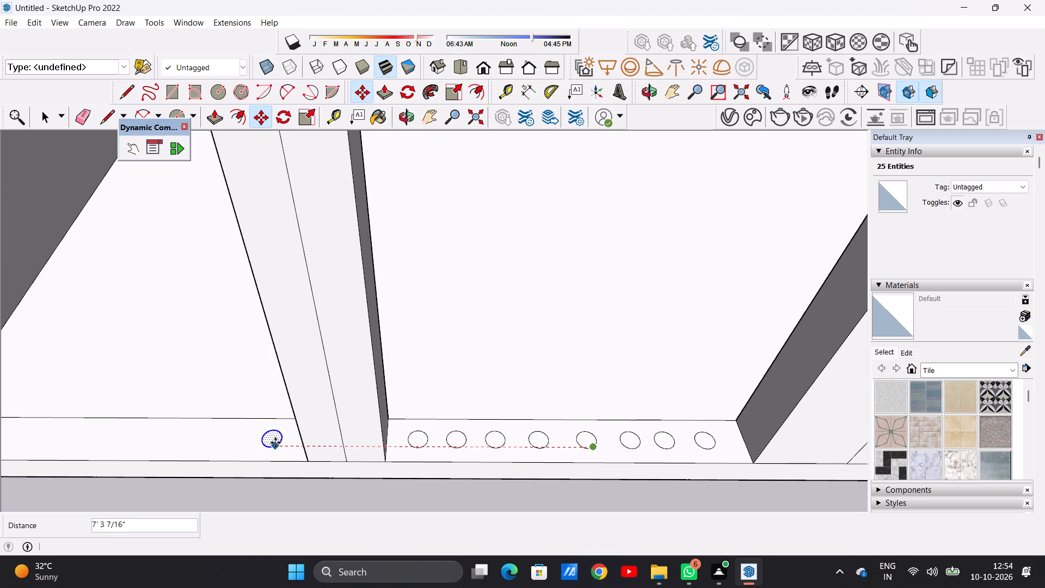
left_click(275, 443)
scroll(210, 442, "down", 5)
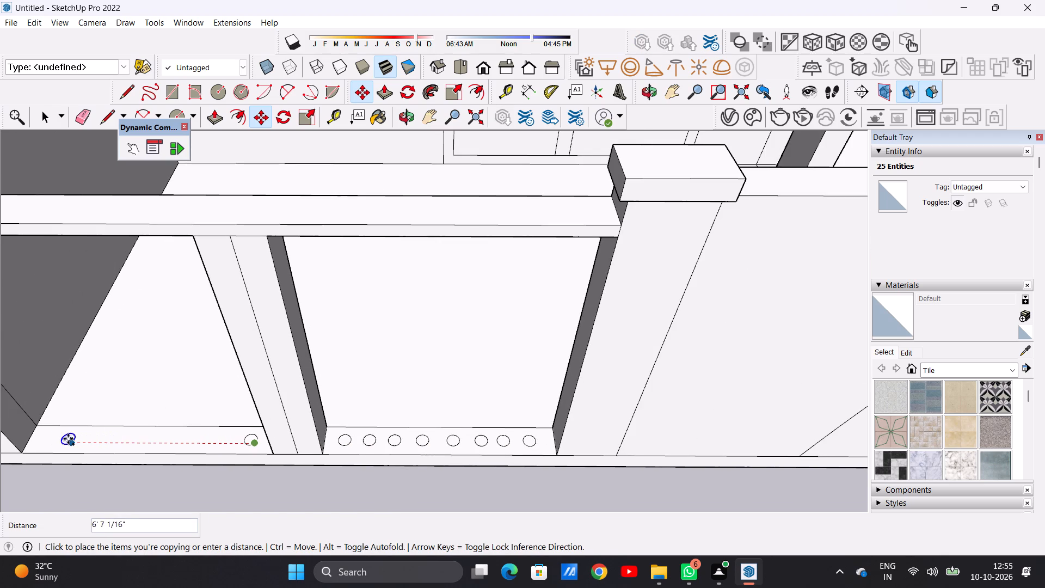
left_click(48, 440)
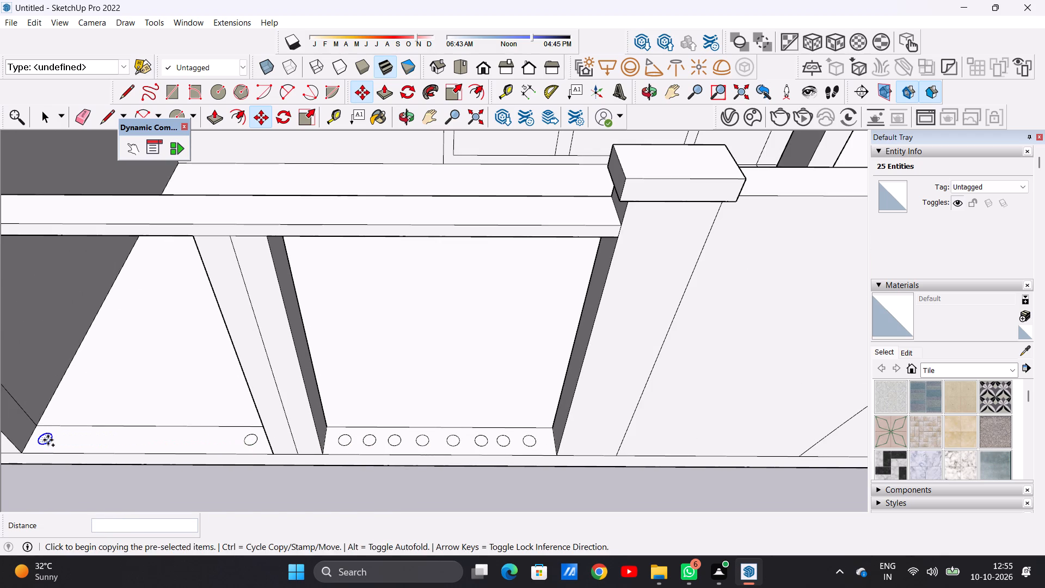
left_click(48, 440)
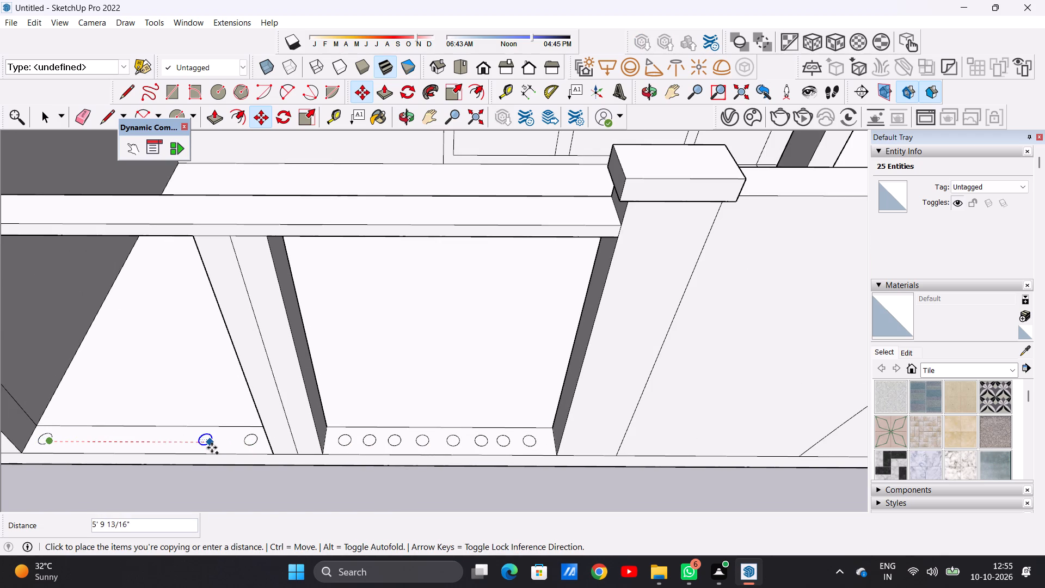
left_click(226, 444)
left_click(226, 444)
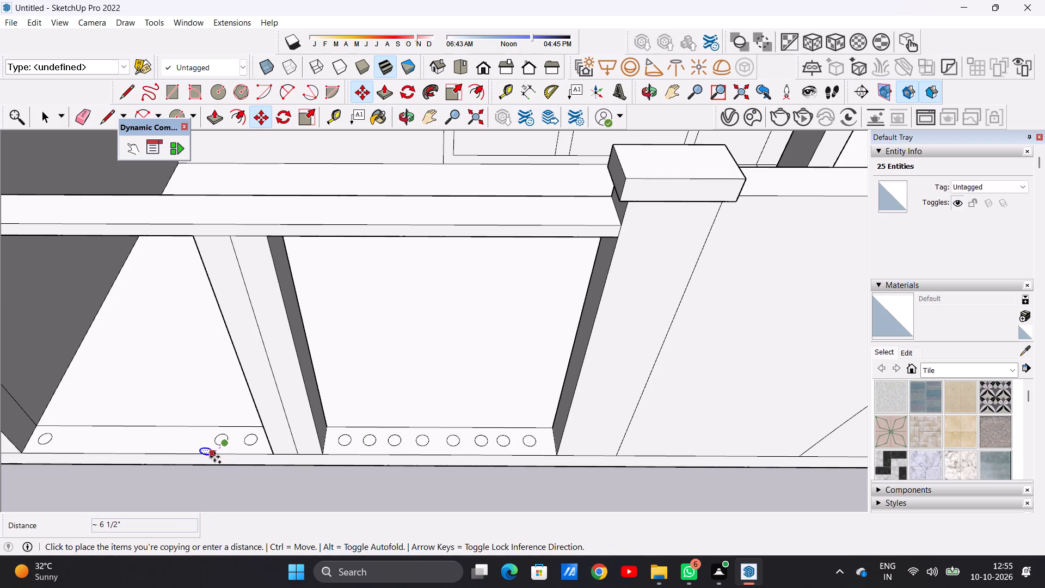
left_click(73, 448)
Copy the circle four more times into the gap between the end pairs, completing a row of eight there.
middle_click_drag(123, 468, 235, 454)
scroll(239, 439, "down", 14)
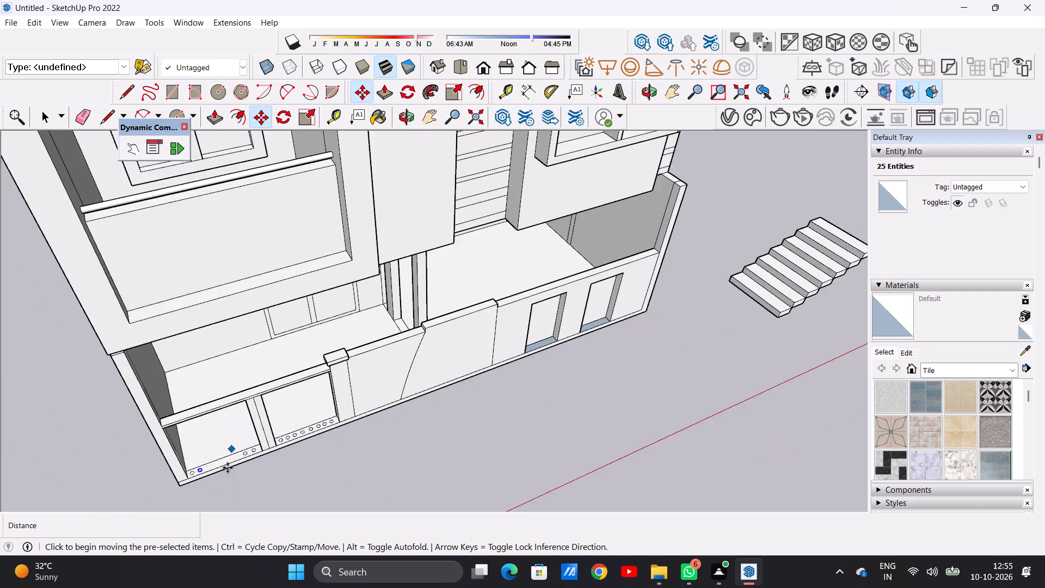
scroll(226, 474, "up", 13)
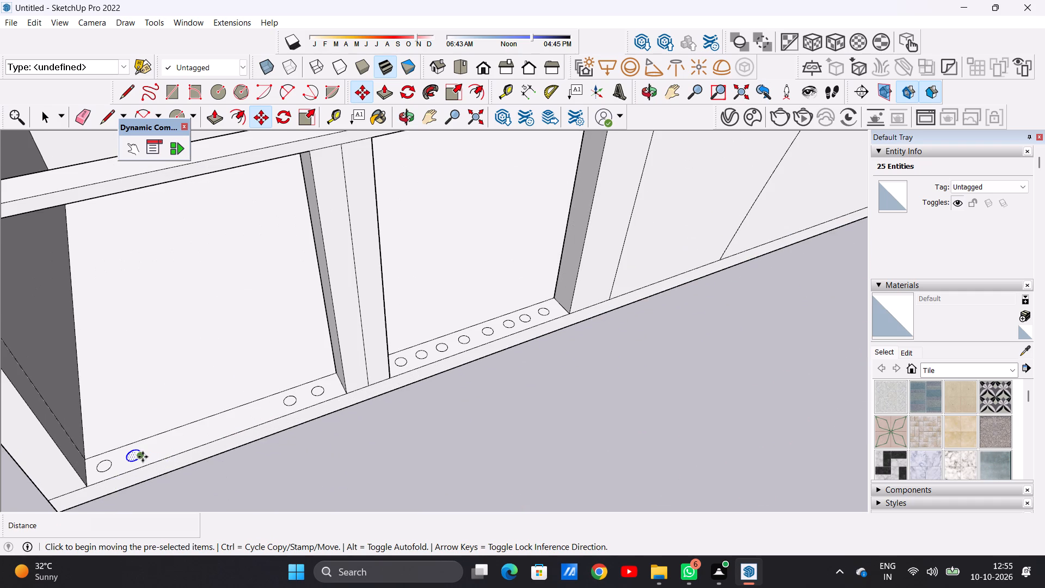
left_click(143, 457)
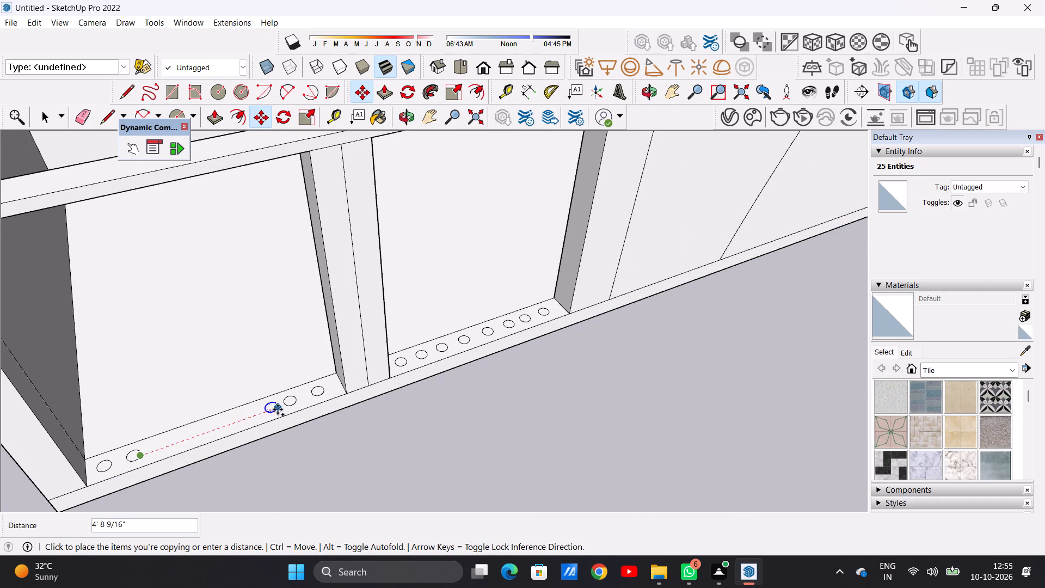
left_click(272, 409)
left_click(272, 409)
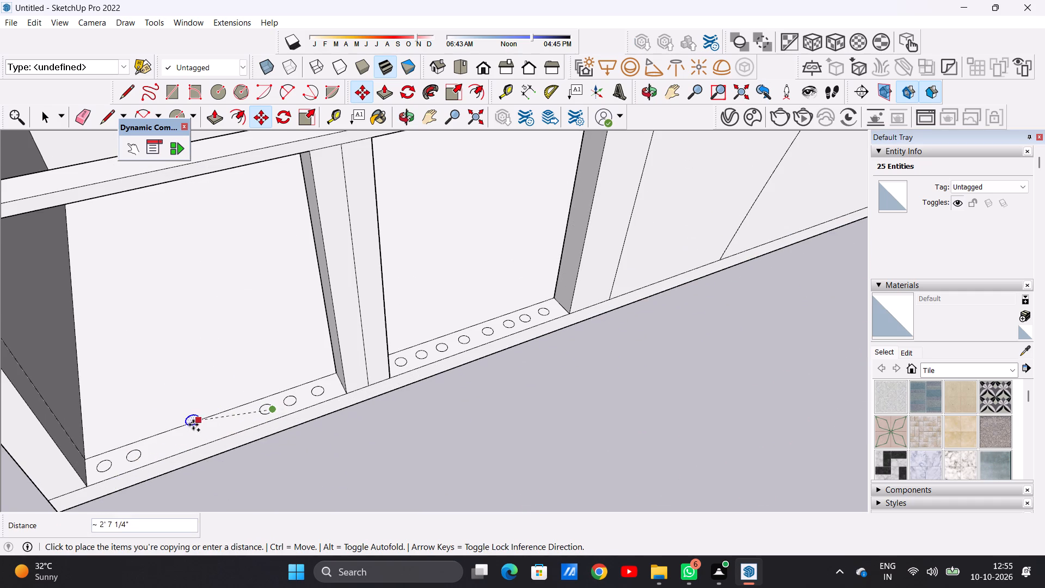
left_click(169, 444)
left_click(169, 444)
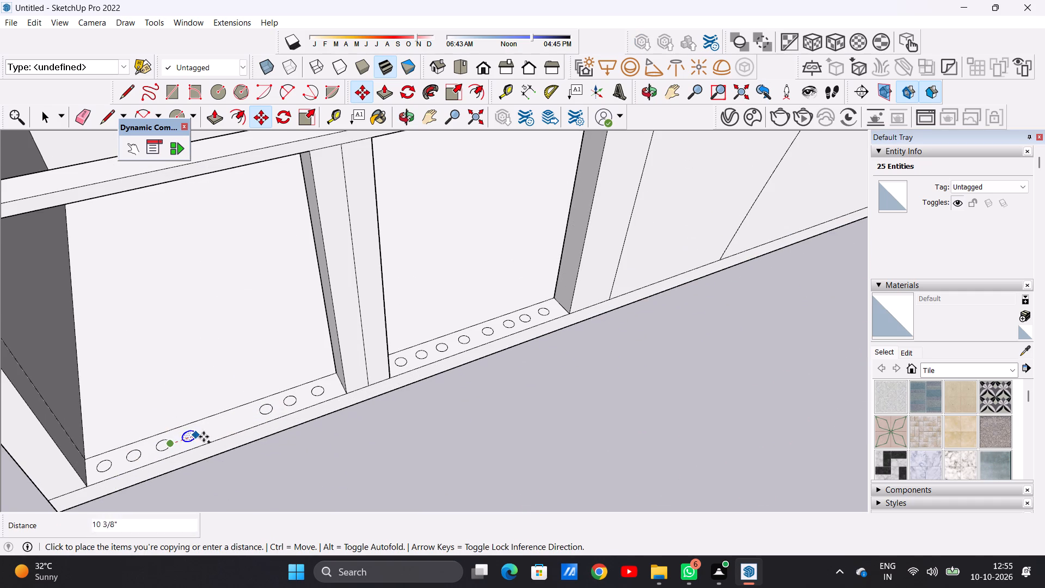
left_click(238, 425)
left_click(238, 424)
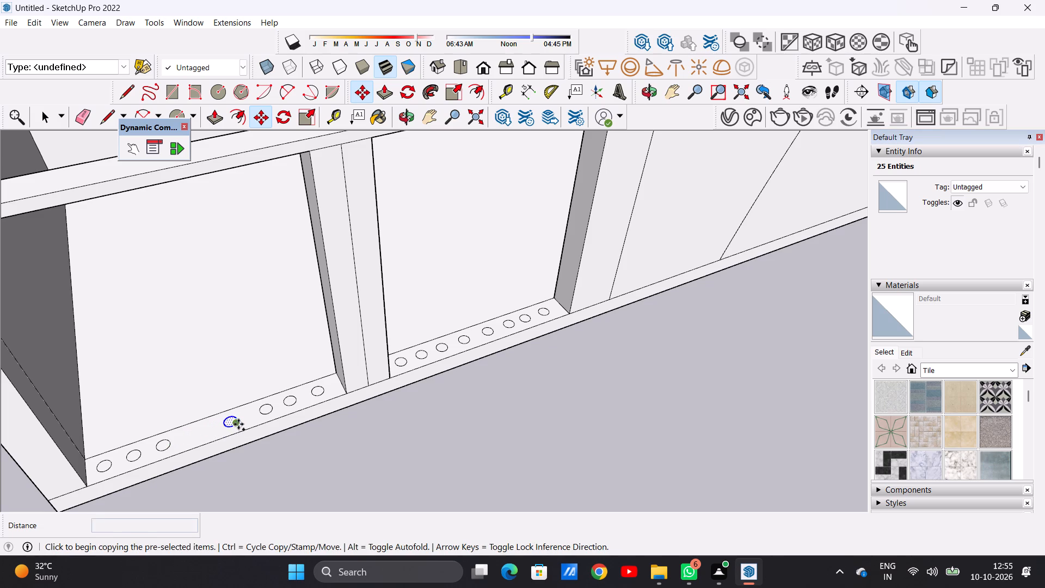
left_click(200, 430)
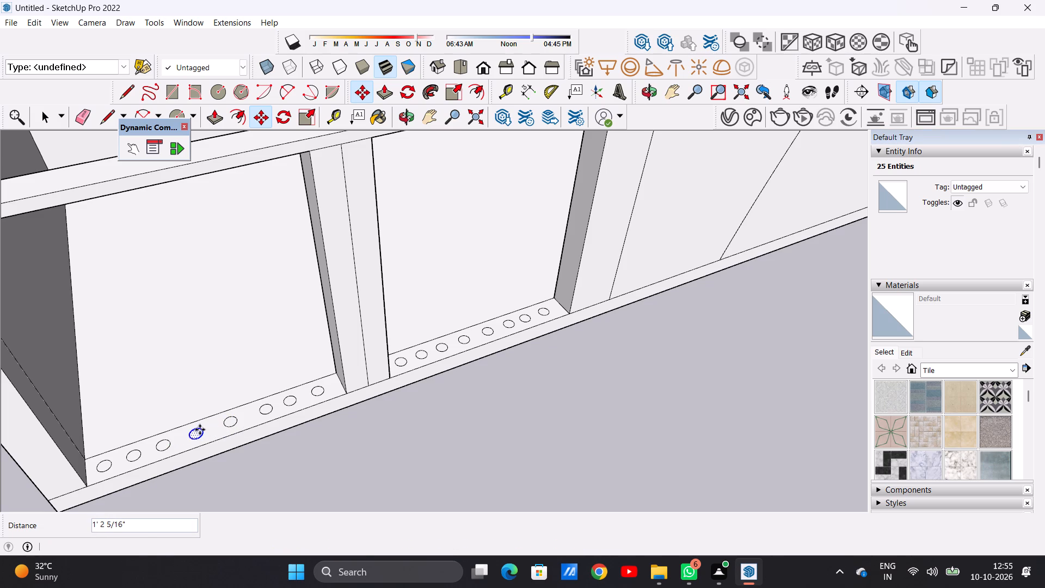
key("space")
scroll(314, 441, "down", 7)
left_click(345, 447)
Push/Pull the circle nearest the capped post up to the rail's underside, about 9' 9 5/16", as a round baluster.
scroll(359, 449, "down", 6)
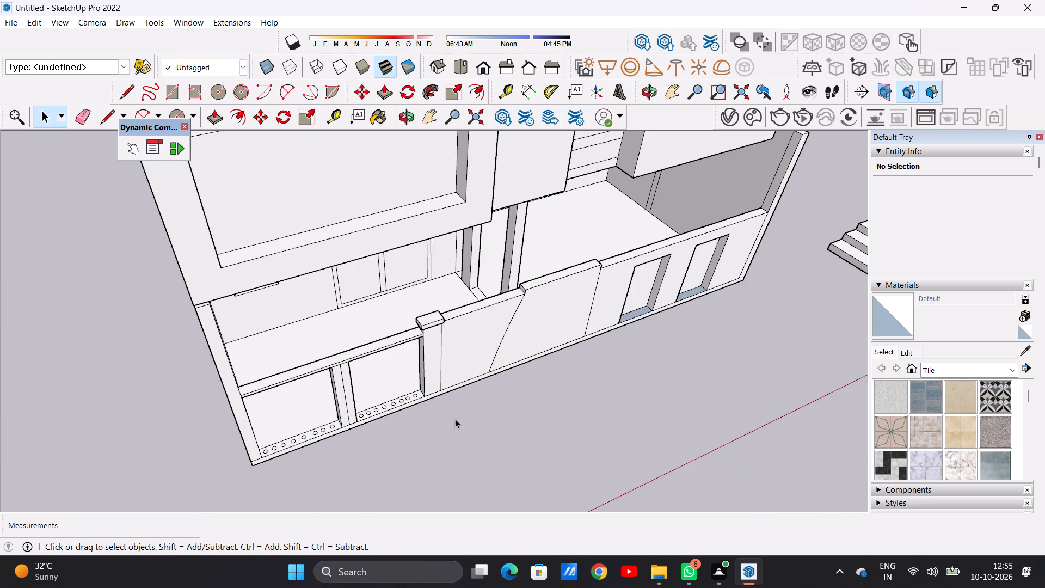
middle_click_drag(455, 419, 348, 427)
scroll(386, 399, "up", 11)
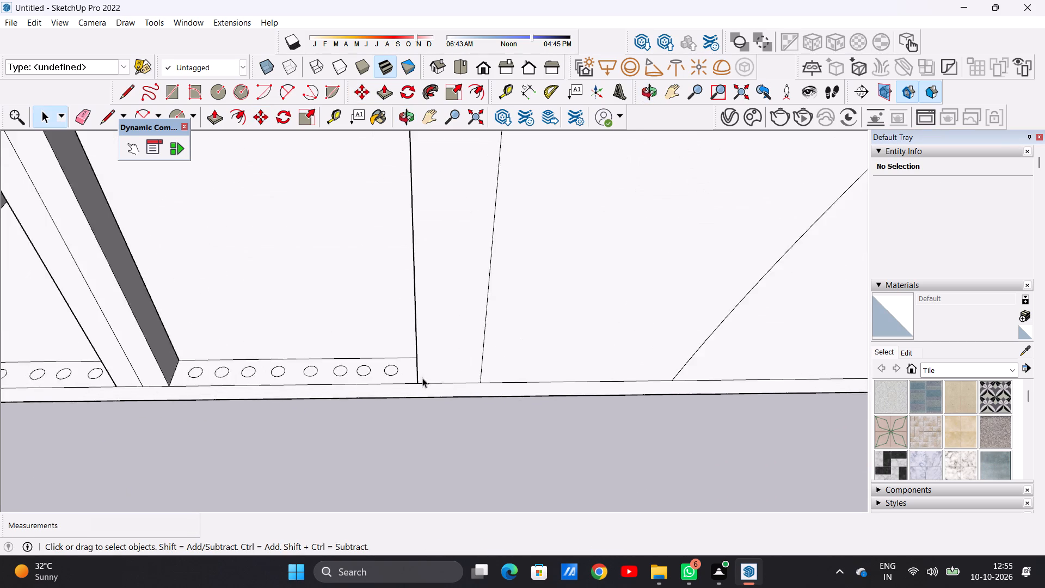
scroll(422, 378, "up", 4)
key("p")
scroll(391, 360, "up", 4)
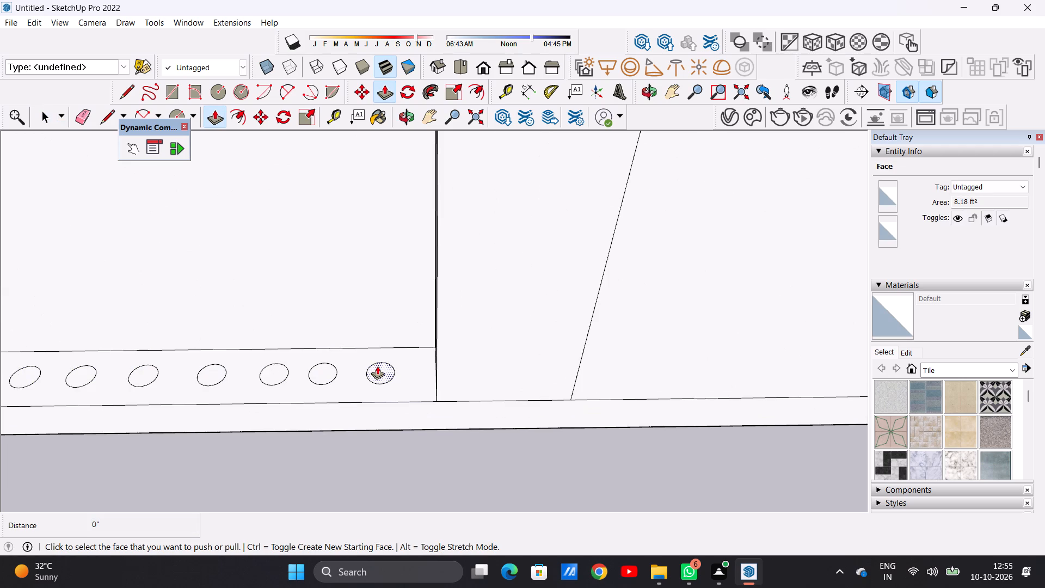
left_click(377, 366)
scroll(397, 304, "down", 9)
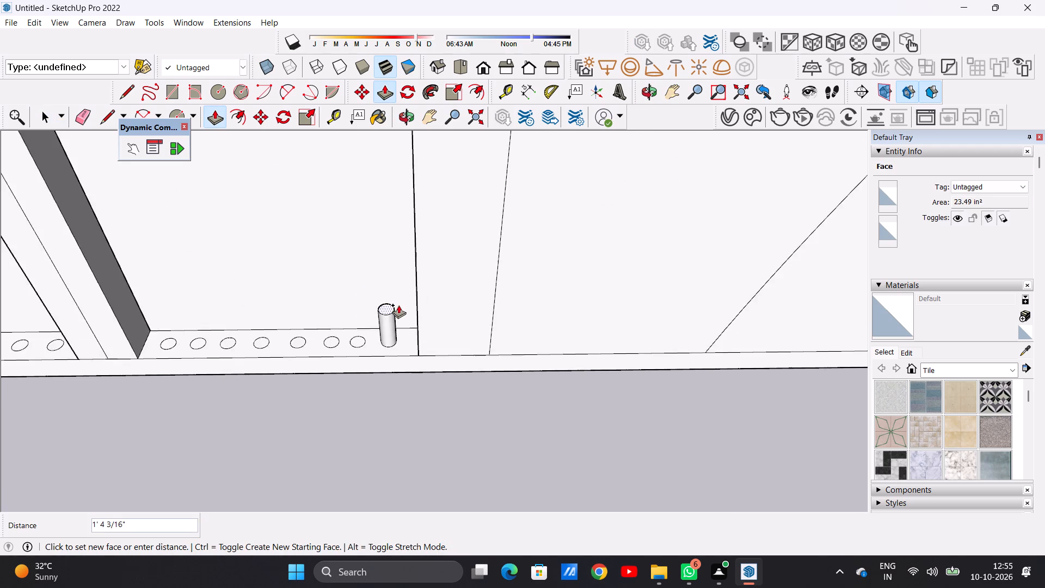
scroll(398, 305, "down", 9)
middle_click_drag(391, 241, 387, 198)
scroll(414, 219, "up", 12)
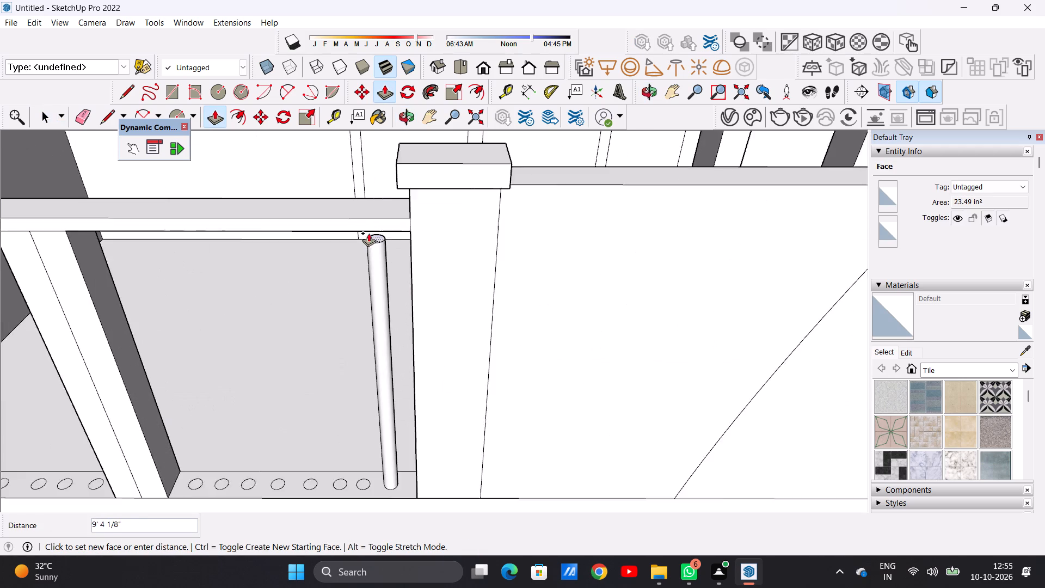
left_click(388, 229)
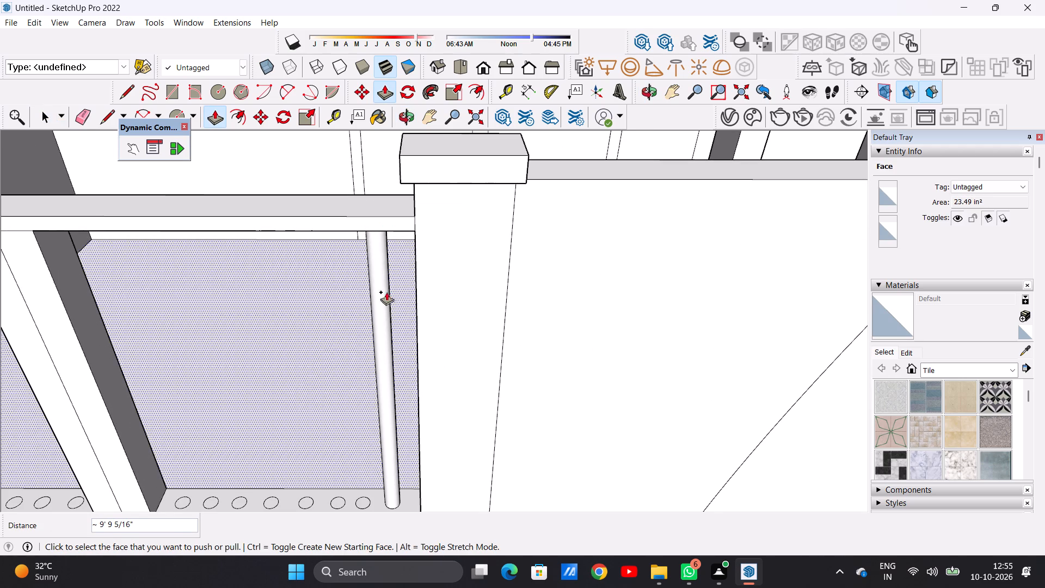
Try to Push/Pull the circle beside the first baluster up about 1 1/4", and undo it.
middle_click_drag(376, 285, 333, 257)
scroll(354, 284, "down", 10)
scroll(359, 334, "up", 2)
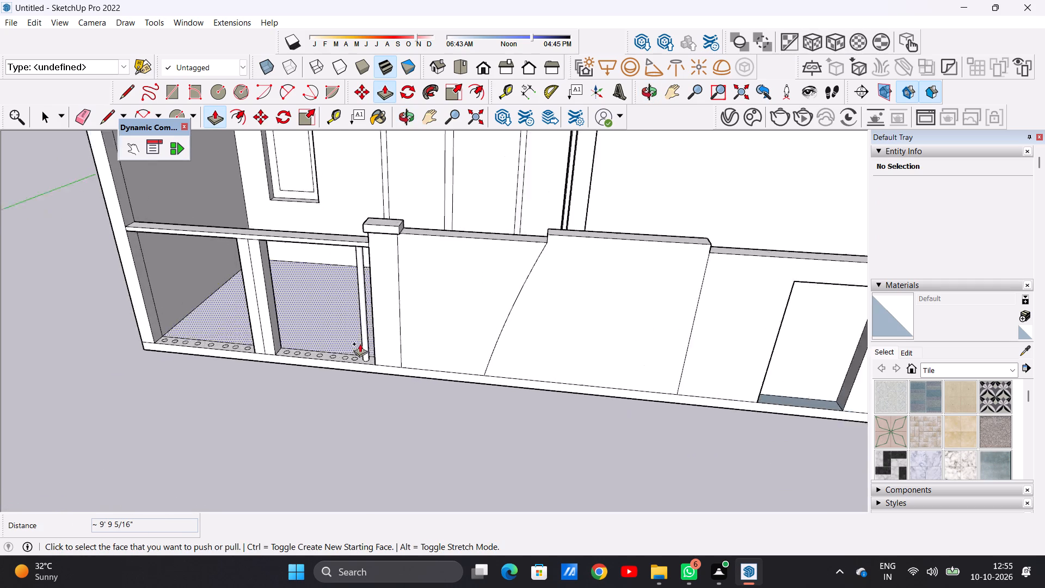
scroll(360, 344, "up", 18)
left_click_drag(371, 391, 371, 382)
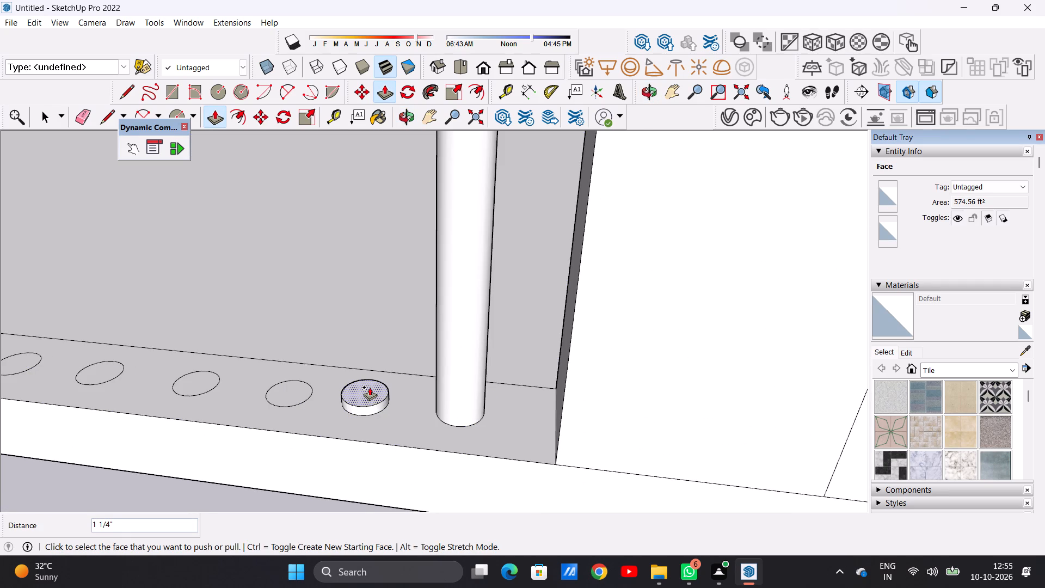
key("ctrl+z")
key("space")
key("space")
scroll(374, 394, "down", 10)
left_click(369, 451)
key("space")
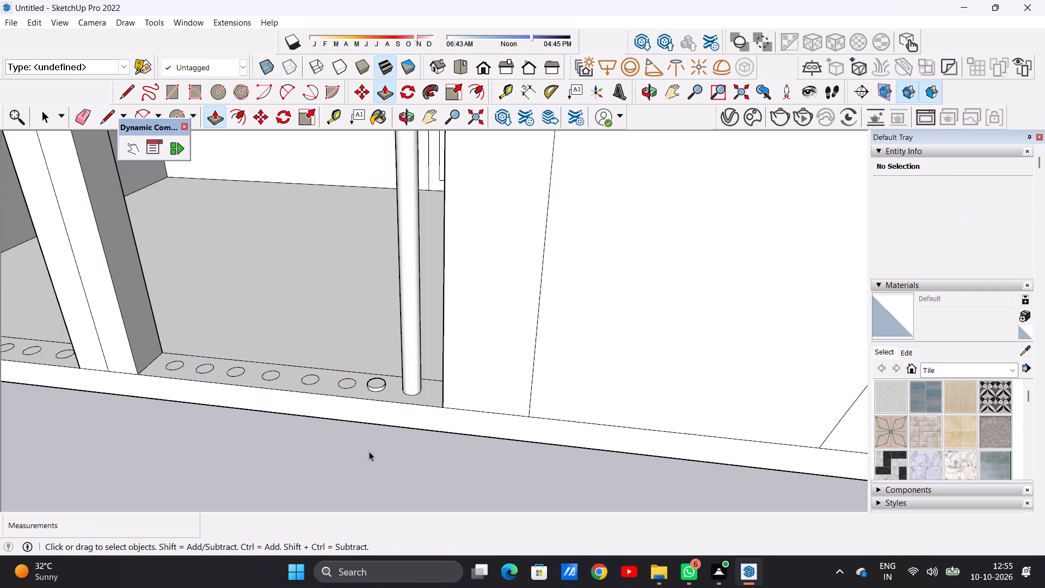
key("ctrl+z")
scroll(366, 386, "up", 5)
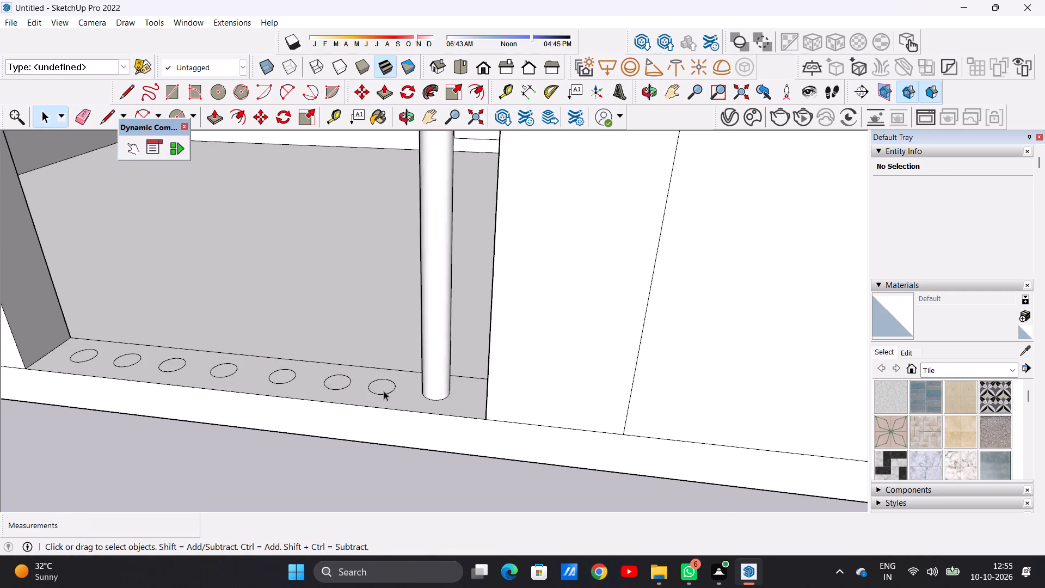
Push/Pull the second and third circles from the capped post up to the rail's underside, about 9' 9 5/16", as round balusters.
scroll(384, 391, "up", 3)
key("p")
scroll(373, 378, "up", 4)
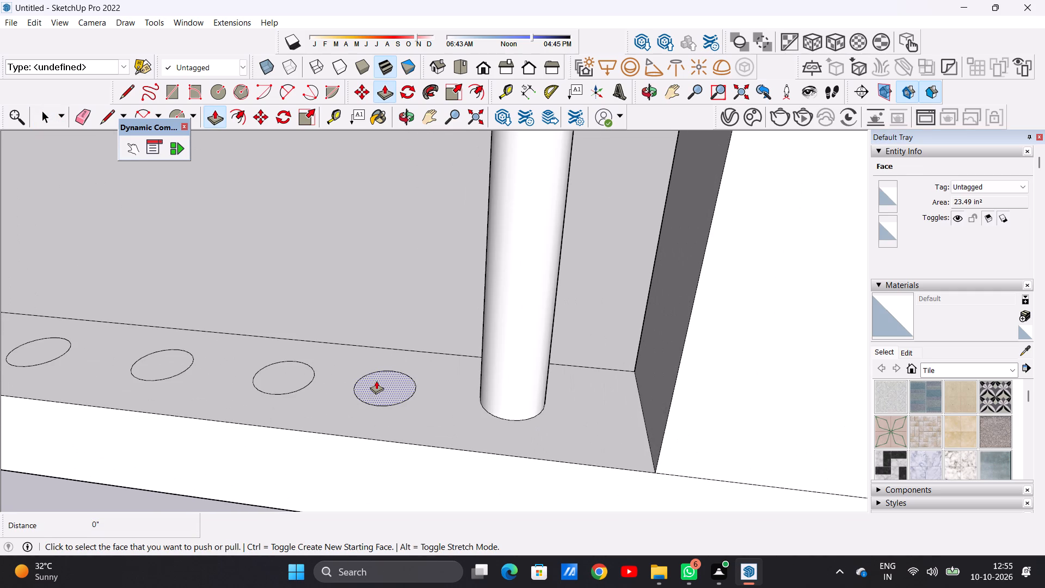
left_click(376, 381)
scroll(392, 291, "down", 20)
scroll(392, 291, "down", 2)
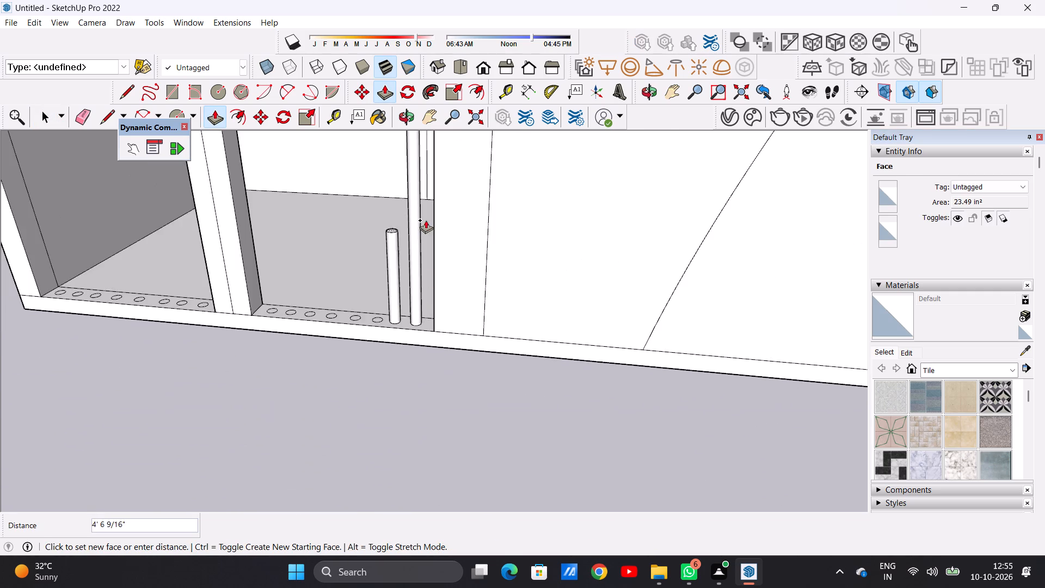
scroll(419, 251, "down", 8)
scroll(411, 180, "up", 9)
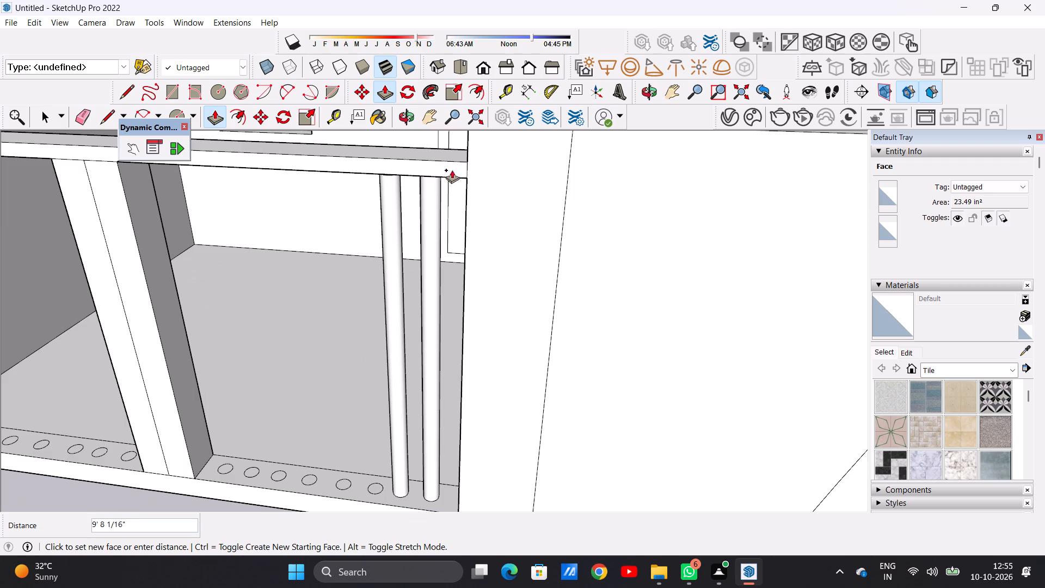
left_click(466, 178)
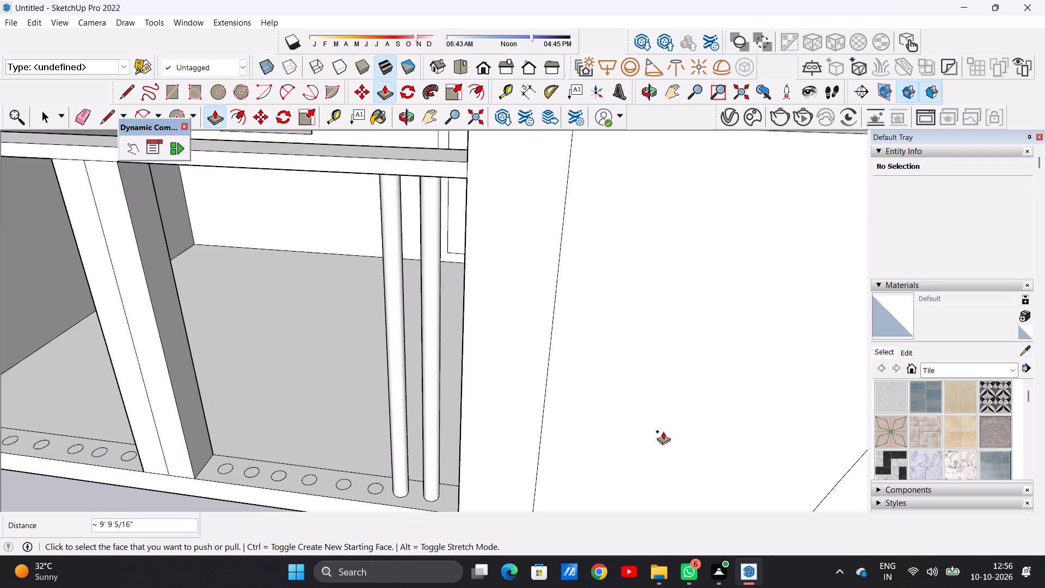
scroll(377, 478, "up", 6)
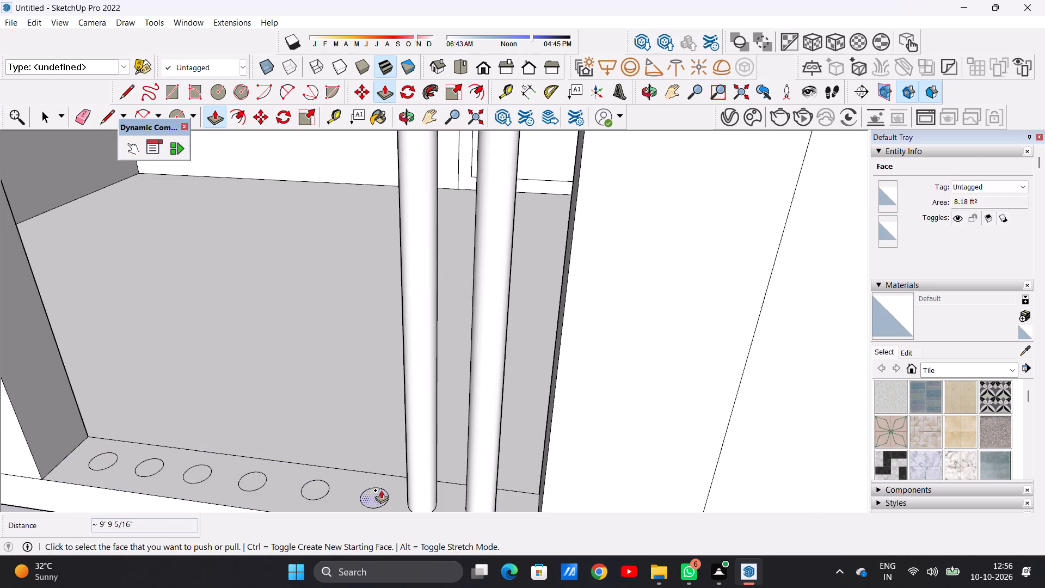
left_click(381, 490)
scroll(373, 439, "down", 11)
scroll(367, 278, "up", 7)
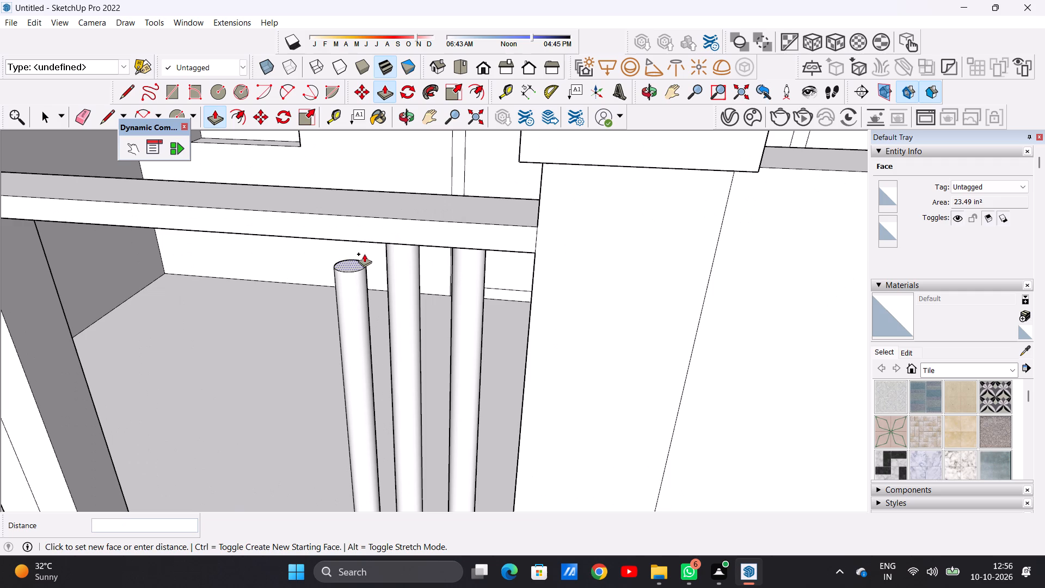
left_click(390, 241)
Push/Pull the fourth and fifth circles from the capped post up to the rail's underside, about 9' 9 5/16".
scroll(397, 301, "down", 10)
scroll(382, 455, "up", 2)
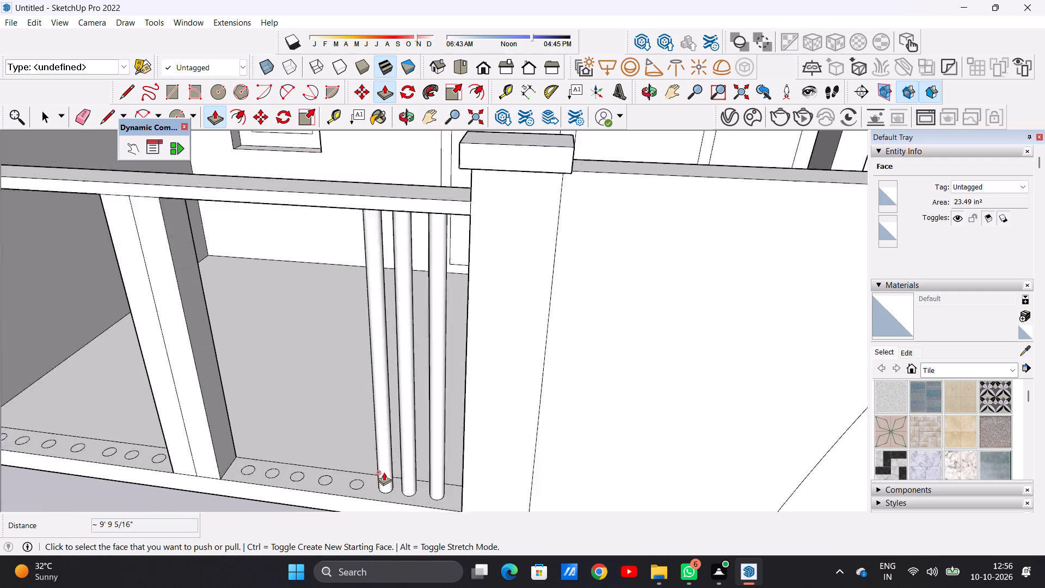
scroll(384, 472, "up", 9)
left_click(337, 494)
scroll(341, 370, "down", 14)
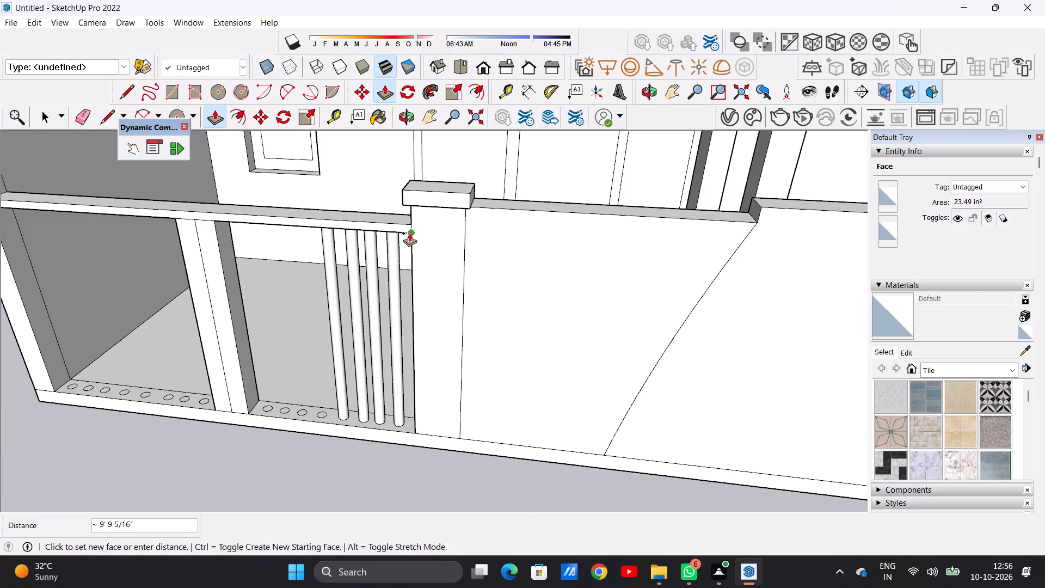
left_click(409, 233)
scroll(281, 393, "up", 12)
left_click(369, 419)
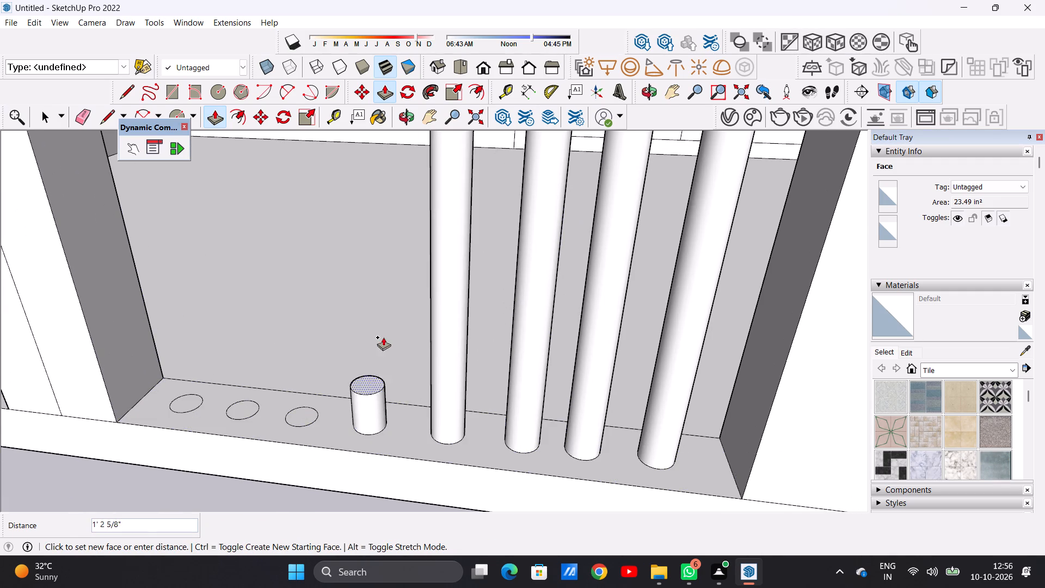
scroll(384, 339, "down", 17)
left_click(457, 223)
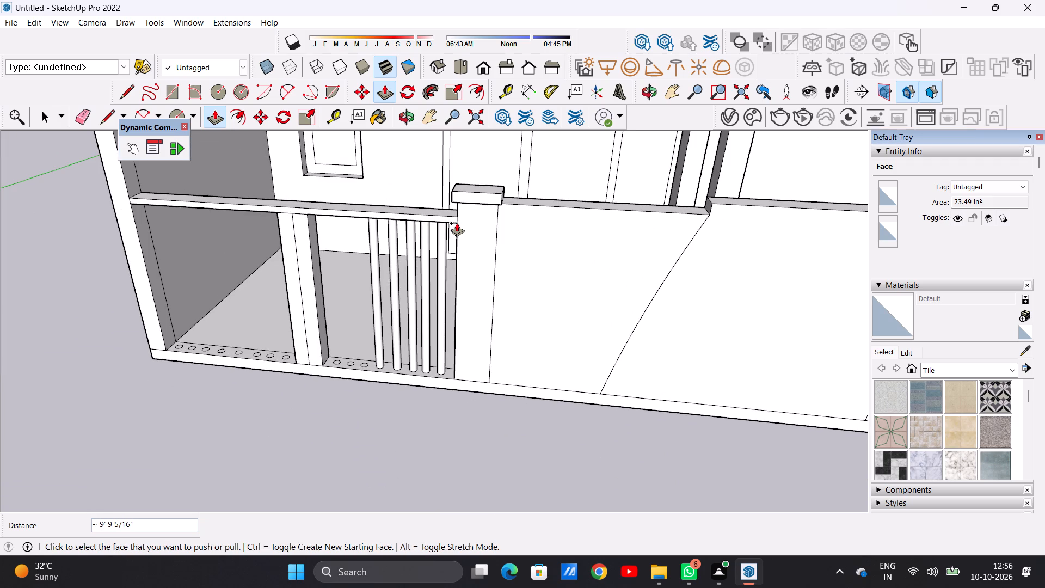
Push/Pull the sixth and seventh circles from the capped post up to the rail's underside, about 9' 9 5/16".
scroll(366, 338, "up", 17)
left_click(393, 405)
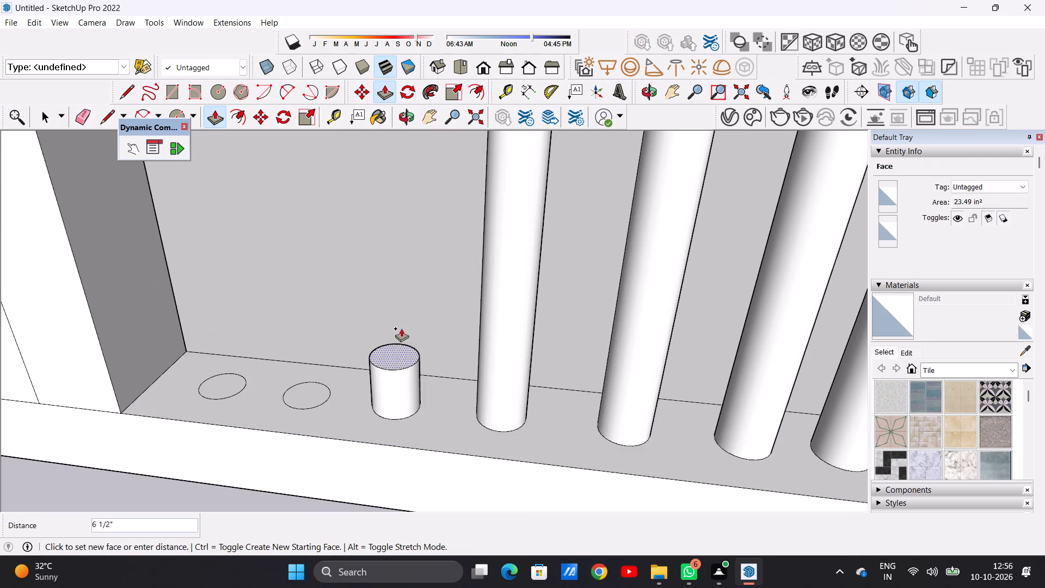
scroll(401, 328, "down", 20)
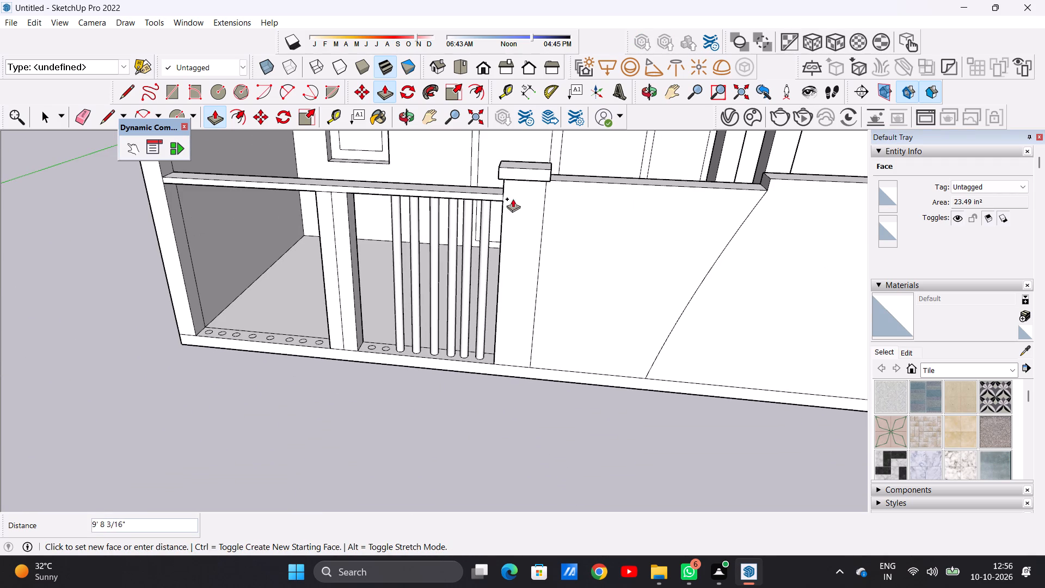
left_click(501, 200)
scroll(403, 336, "up", 20)
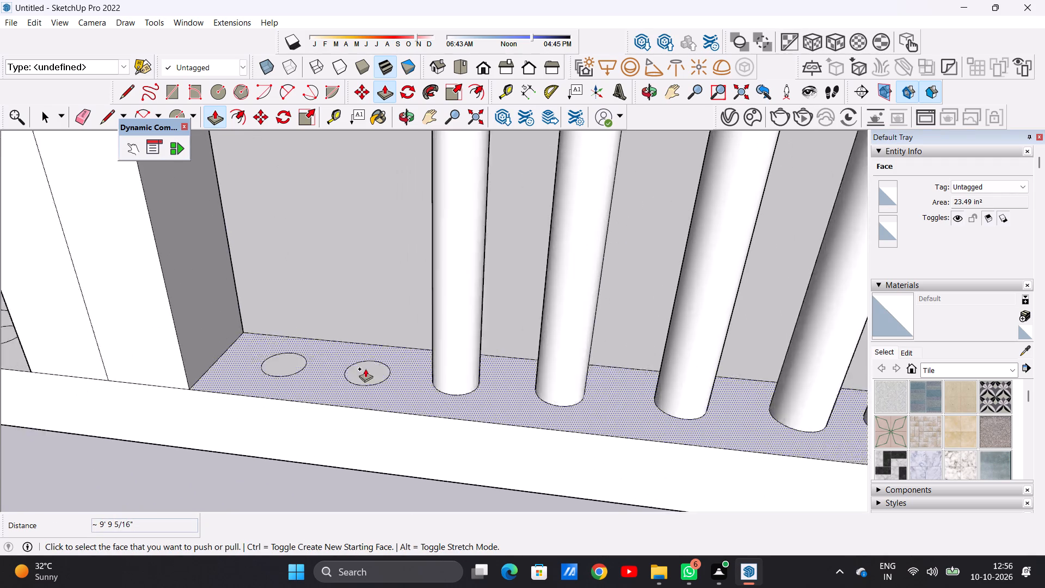
scroll(365, 369, "up", 3)
left_click(364, 371)
scroll(367, 283, "down", 20)
scroll(367, 283, "down", 4)
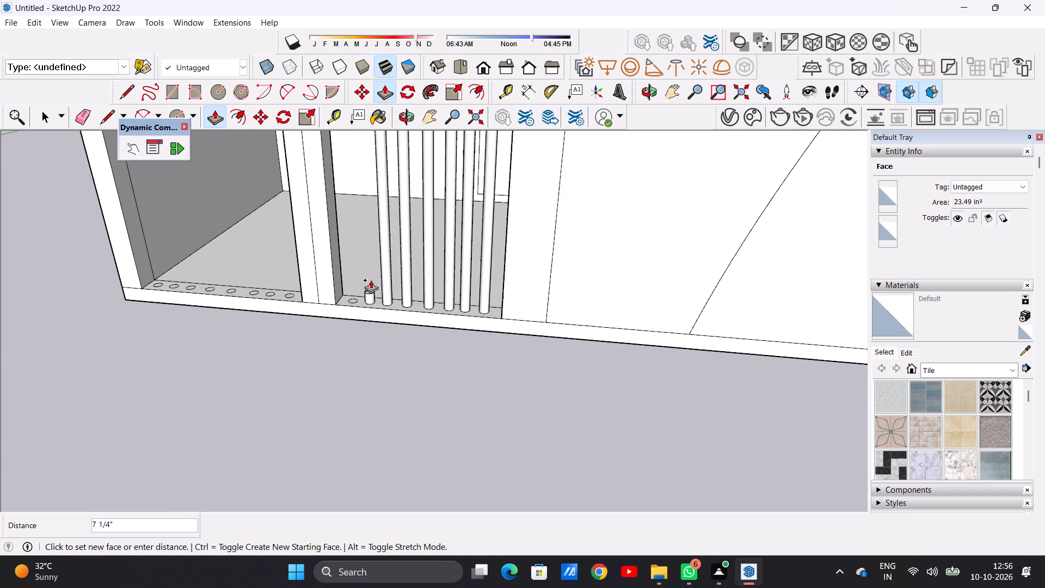
scroll(372, 224, "down", 12)
scroll(415, 183, "up", 12)
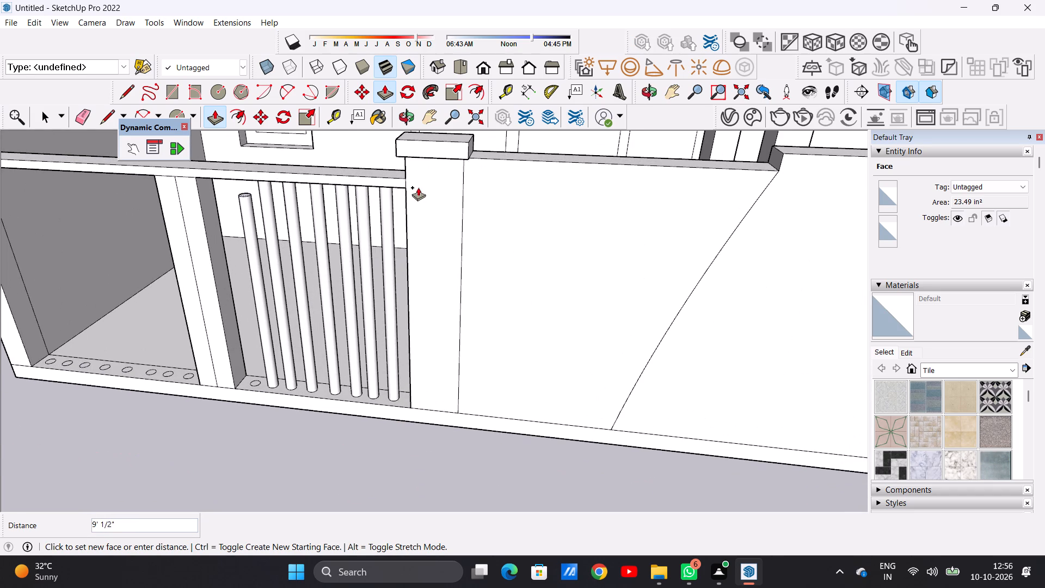
left_click(404, 183)
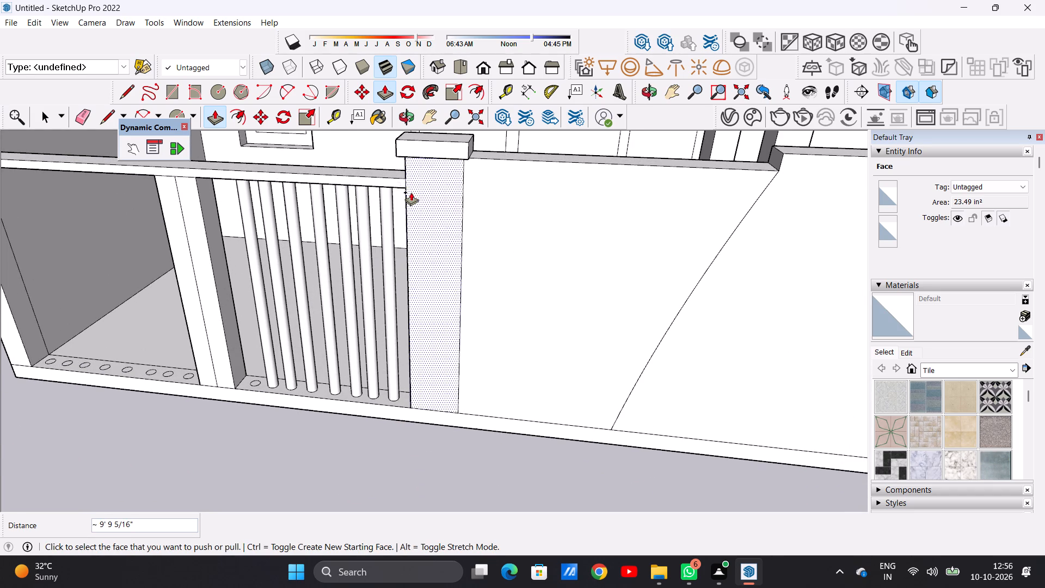
Push/Pull the last circle between the capped and middle posts up to the rail's underside, about 9' 9 5/16".
scroll(394, 221, "down", 5)
scroll(289, 167, "up", 6)
scroll(324, 222, "down", 5)
scroll(318, 369, "up", 7)
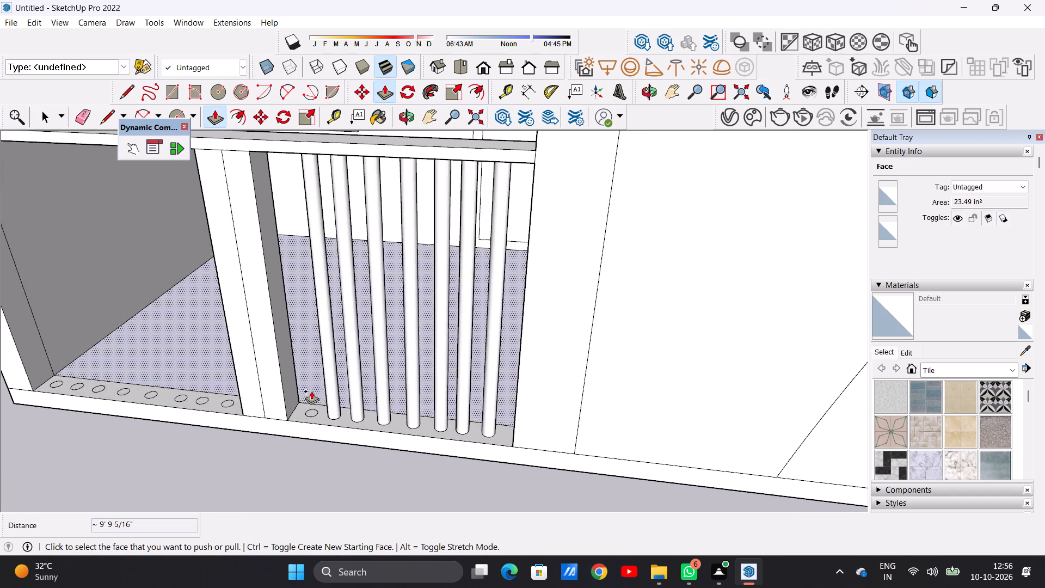
scroll(311, 391, "up", 8)
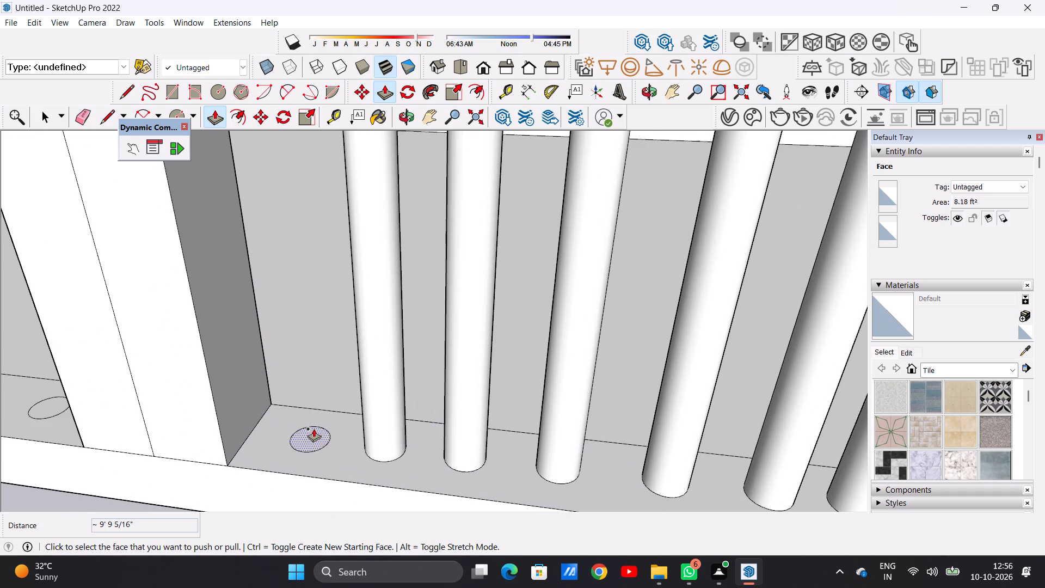
left_click(313, 428)
scroll(320, 350, "down", 20)
scroll(320, 350, "down", 4)
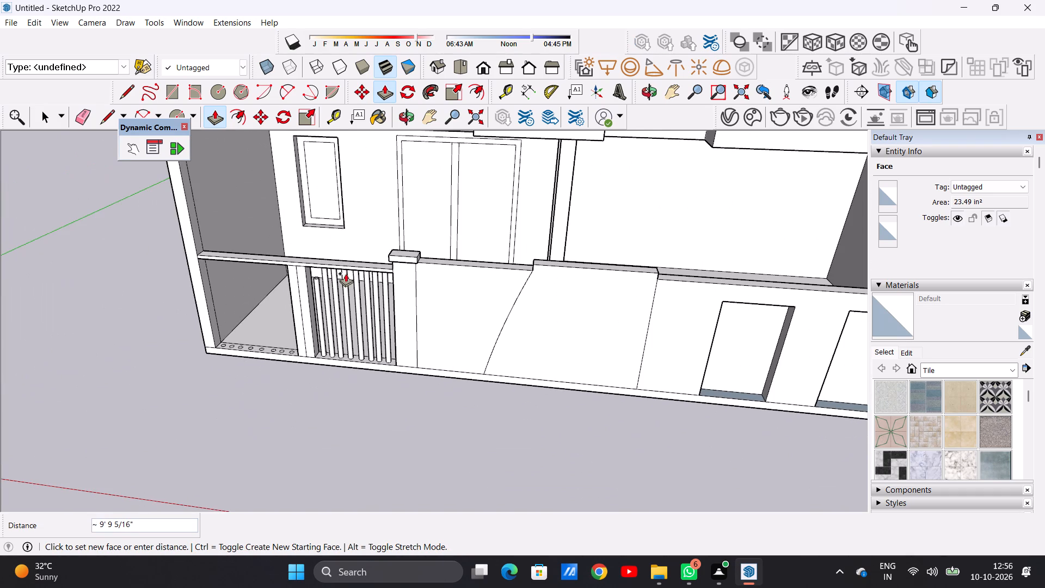
left_click(395, 274)
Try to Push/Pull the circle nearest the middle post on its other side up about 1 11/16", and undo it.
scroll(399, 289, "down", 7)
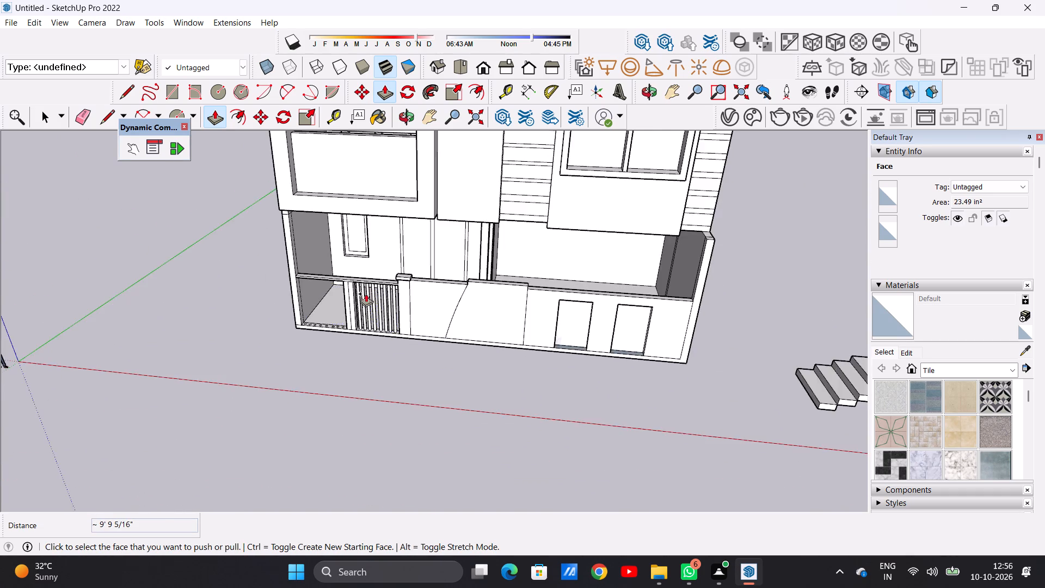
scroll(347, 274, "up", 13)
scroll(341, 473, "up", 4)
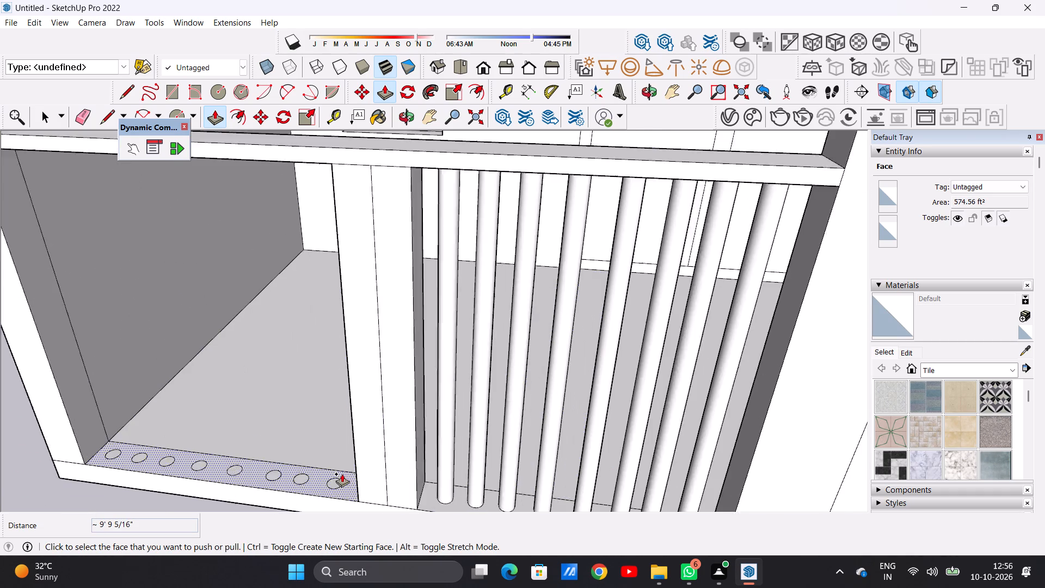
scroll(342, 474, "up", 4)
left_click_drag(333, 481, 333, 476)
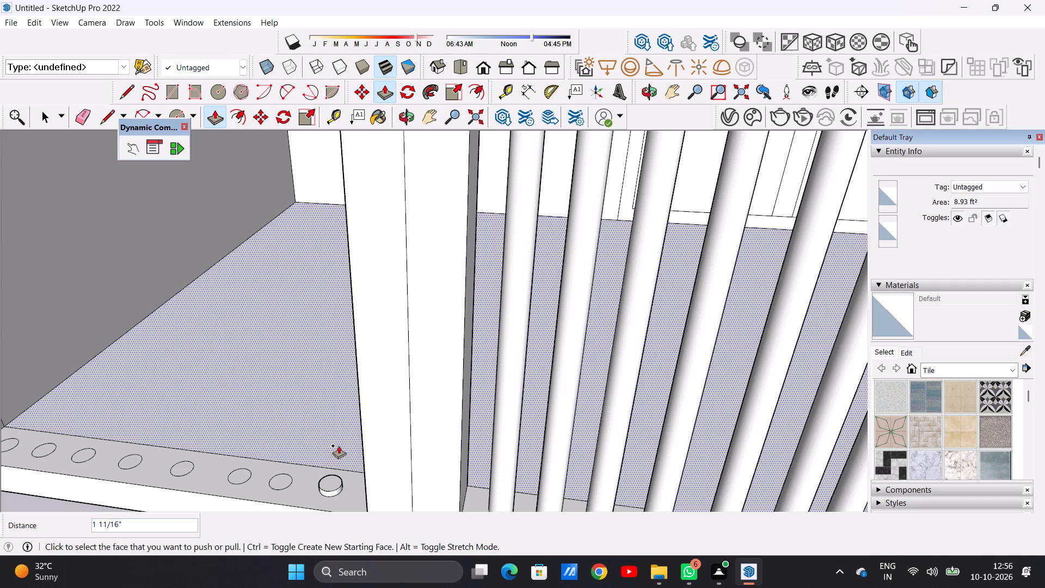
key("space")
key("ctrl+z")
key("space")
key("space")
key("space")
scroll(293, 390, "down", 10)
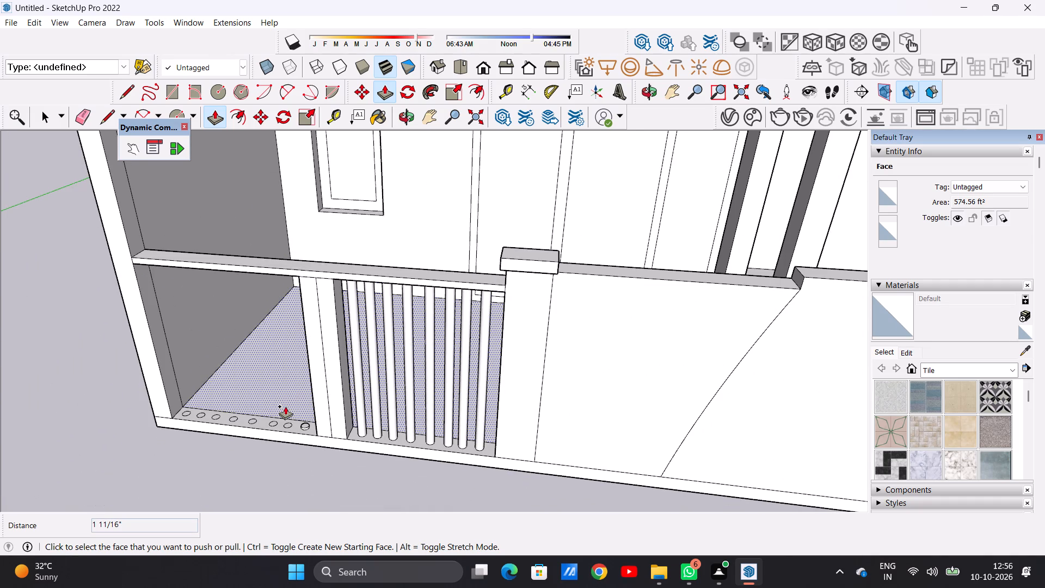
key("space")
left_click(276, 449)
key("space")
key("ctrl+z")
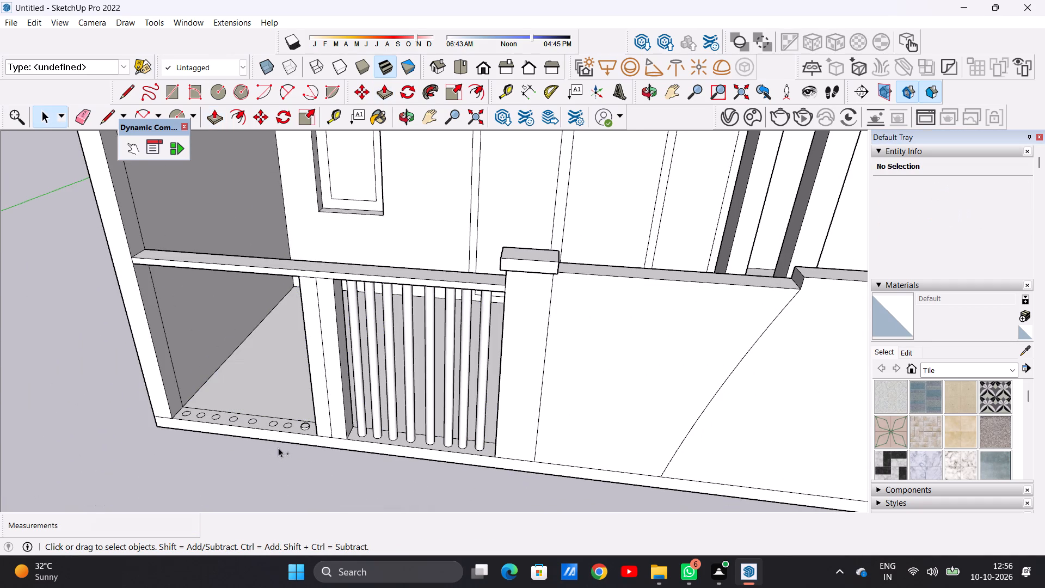
Push/Pull the circle nearest the middle post in the outer row up to the rail's underside as a round baluster, about 9' 9 5/16".
scroll(302, 426, "up", 8)
scroll(309, 425, "down", 1)
scroll(309, 425, "up", 10)
key("p")
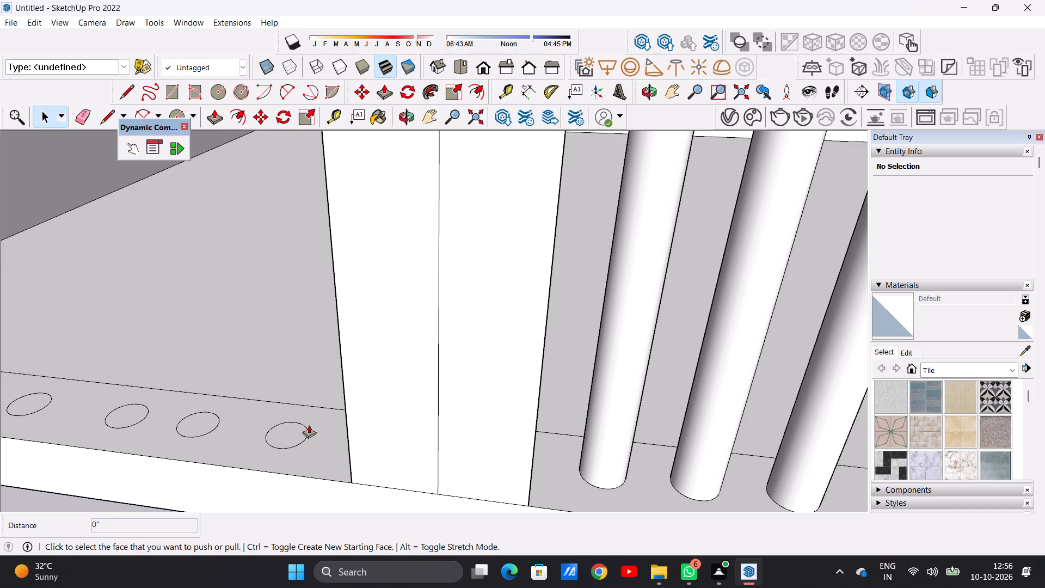
left_click(294, 432)
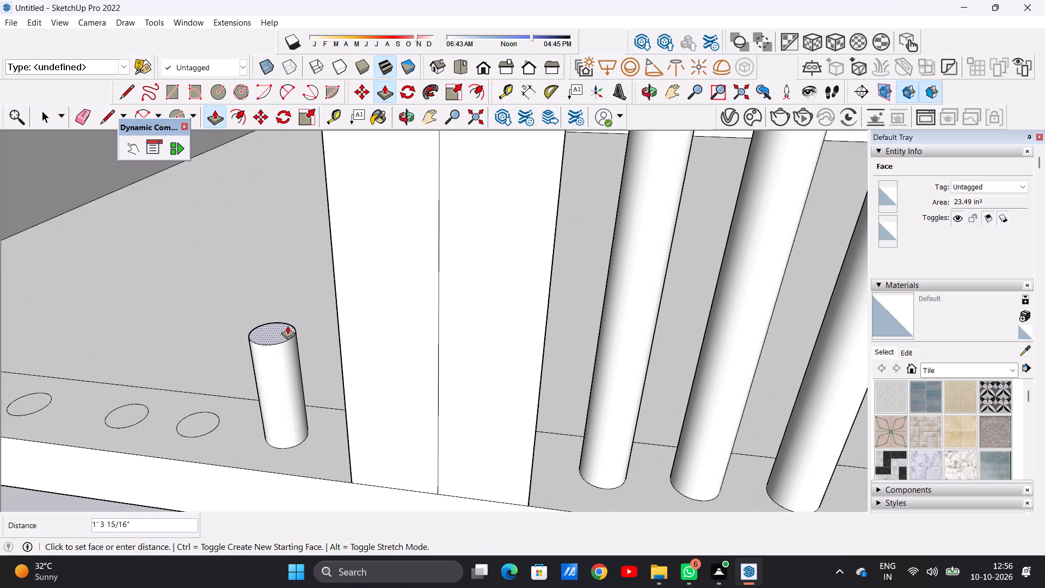
scroll(276, 294, "down", 15)
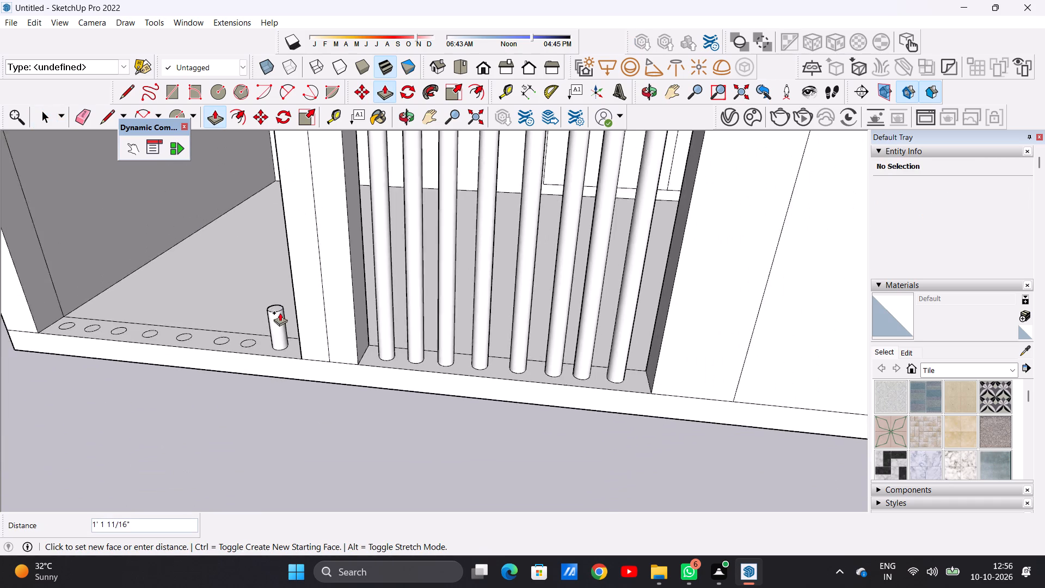
scroll(280, 313, "down", 18)
scroll(257, 234, "up", 3)
scroll(257, 234, "down", 1)
scroll(257, 234, "up", 10)
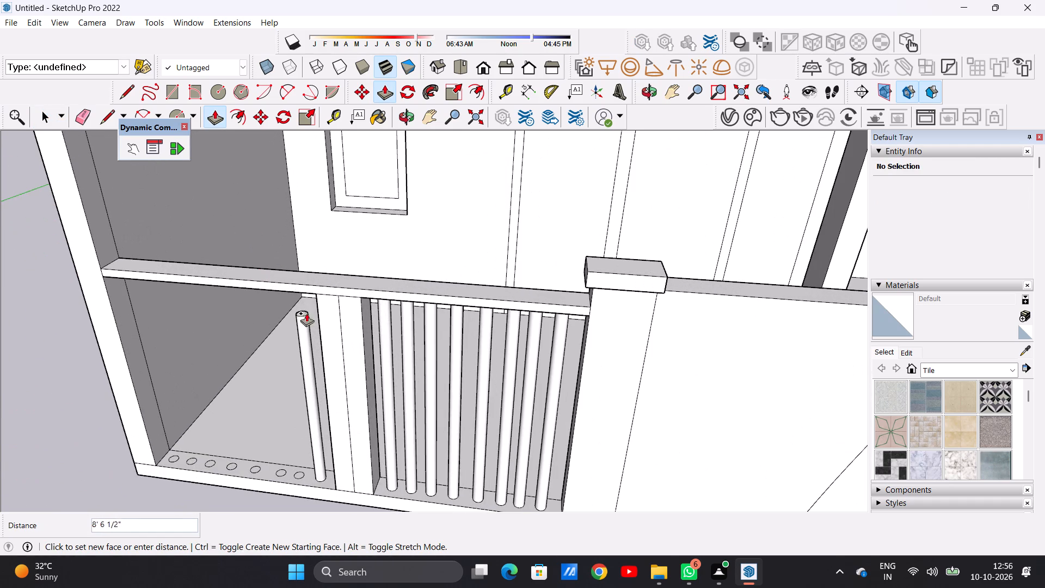
left_click(320, 296)
Push/Pull the outer row's second circle from the middle post up to the rail's underside, about 9' 9 5/16".
scroll(298, 450, "up", 7)
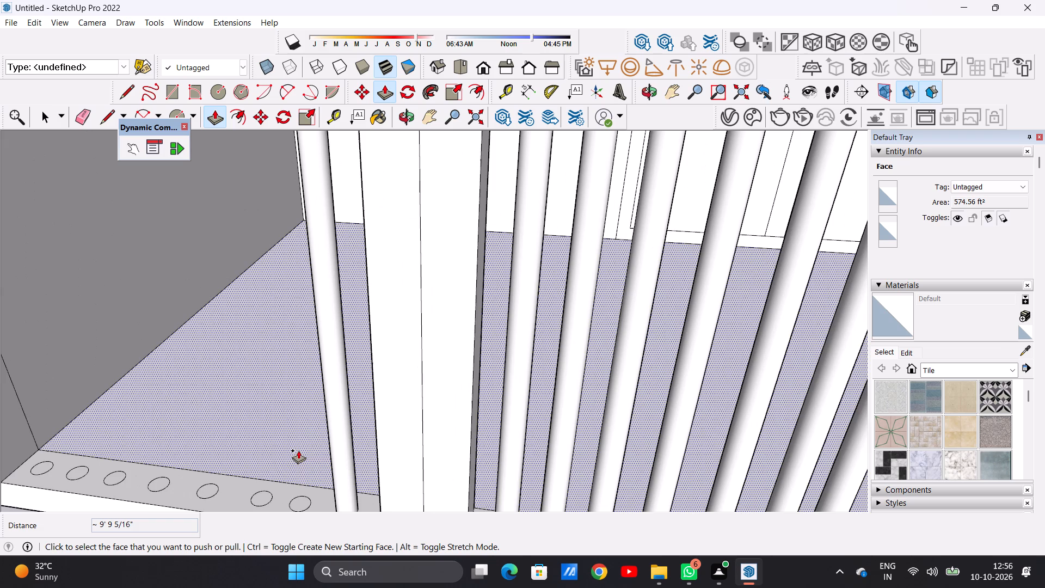
scroll(298, 450, "up", 1)
scroll(309, 409, "down", 4)
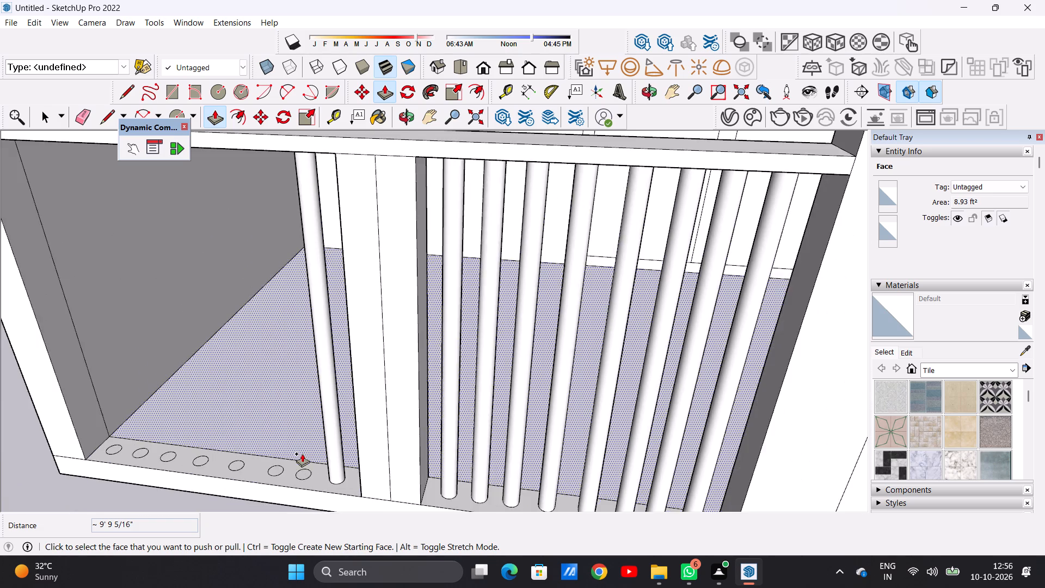
scroll(302, 454, "up", 8)
left_click(310, 494)
scroll(313, 382, "down", 10)
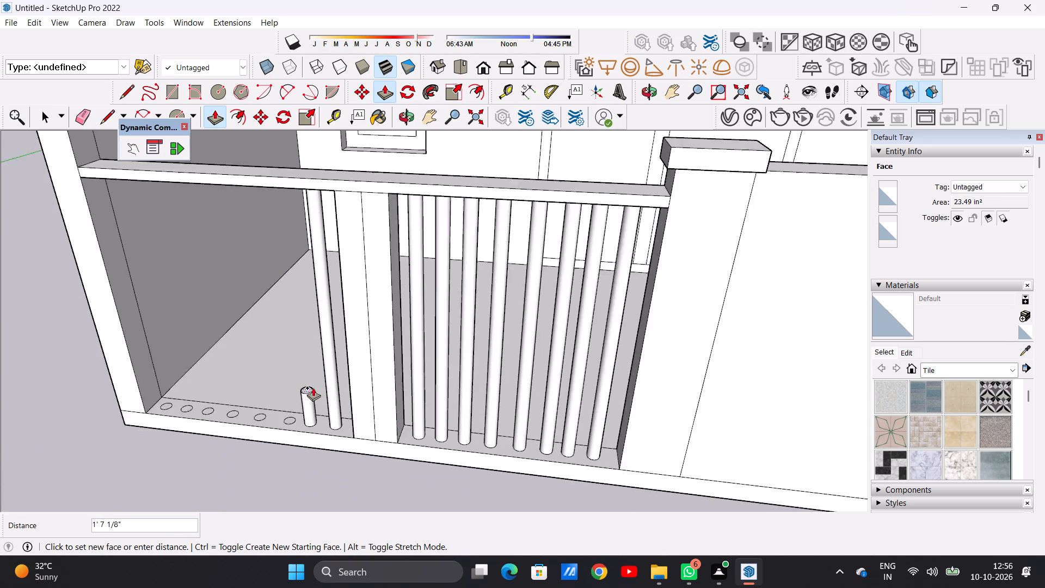
scroll(313, 388, "down", 6)
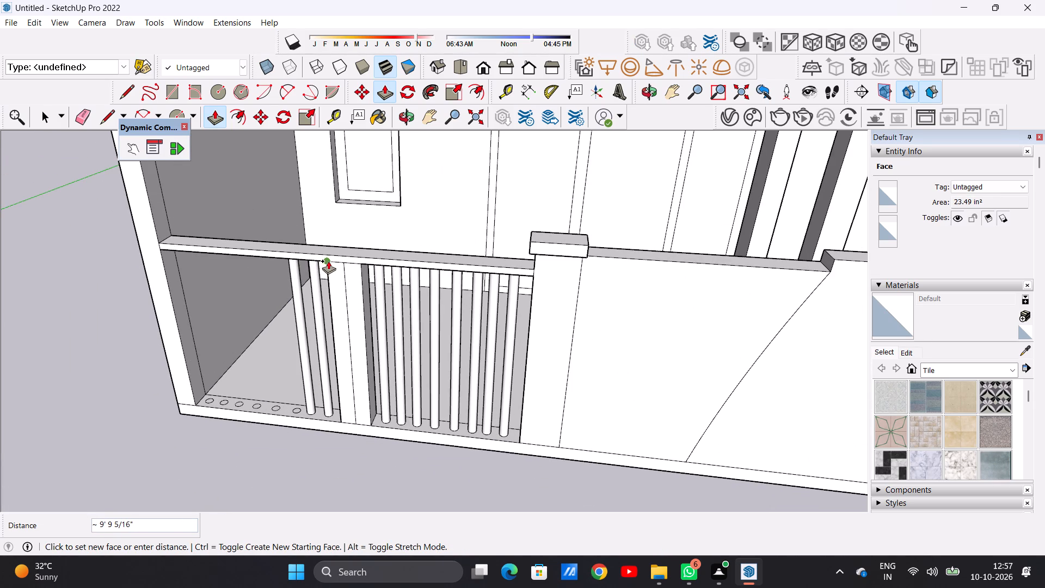
left_click(328, 261)
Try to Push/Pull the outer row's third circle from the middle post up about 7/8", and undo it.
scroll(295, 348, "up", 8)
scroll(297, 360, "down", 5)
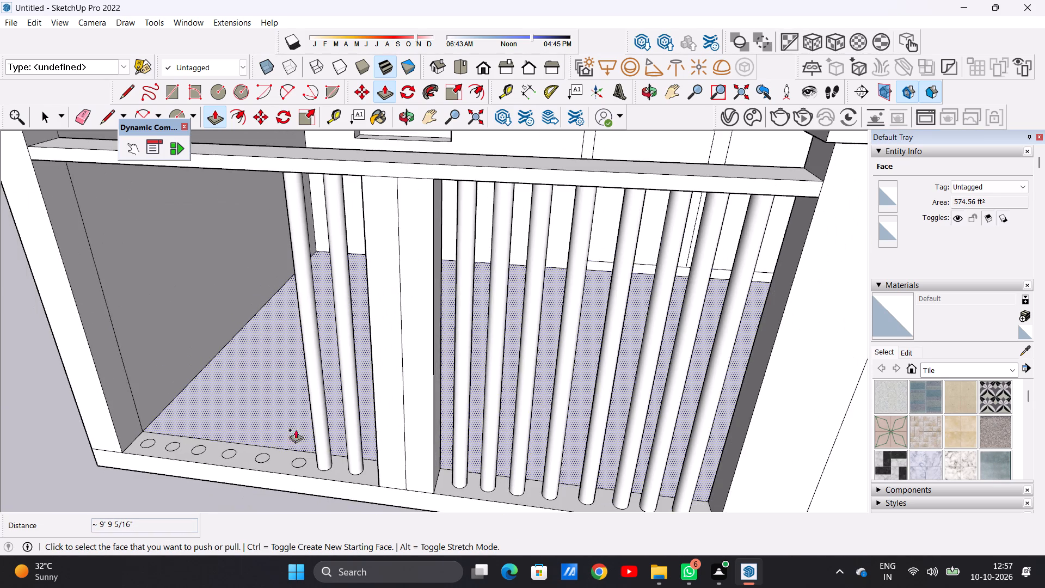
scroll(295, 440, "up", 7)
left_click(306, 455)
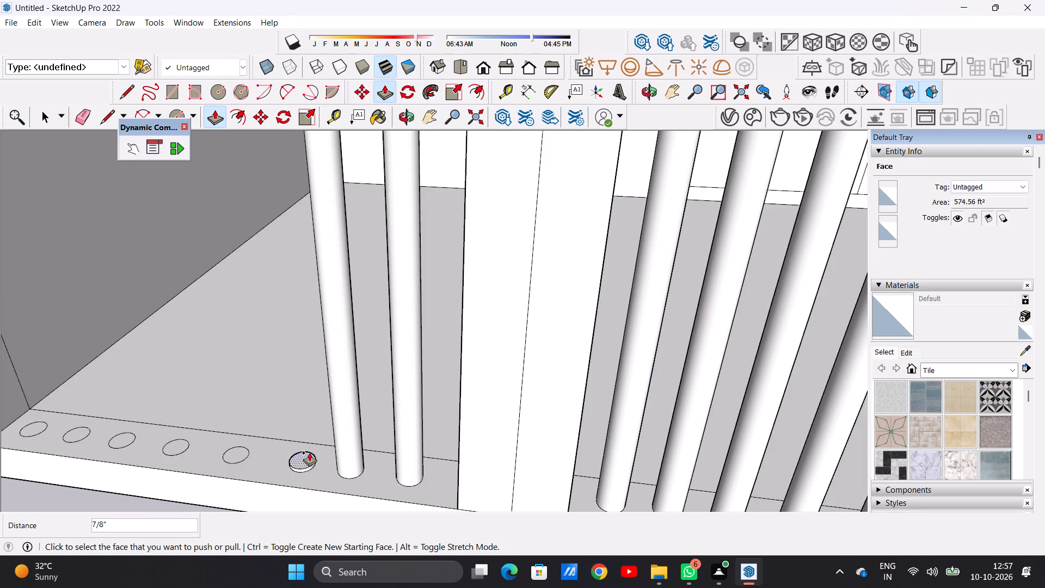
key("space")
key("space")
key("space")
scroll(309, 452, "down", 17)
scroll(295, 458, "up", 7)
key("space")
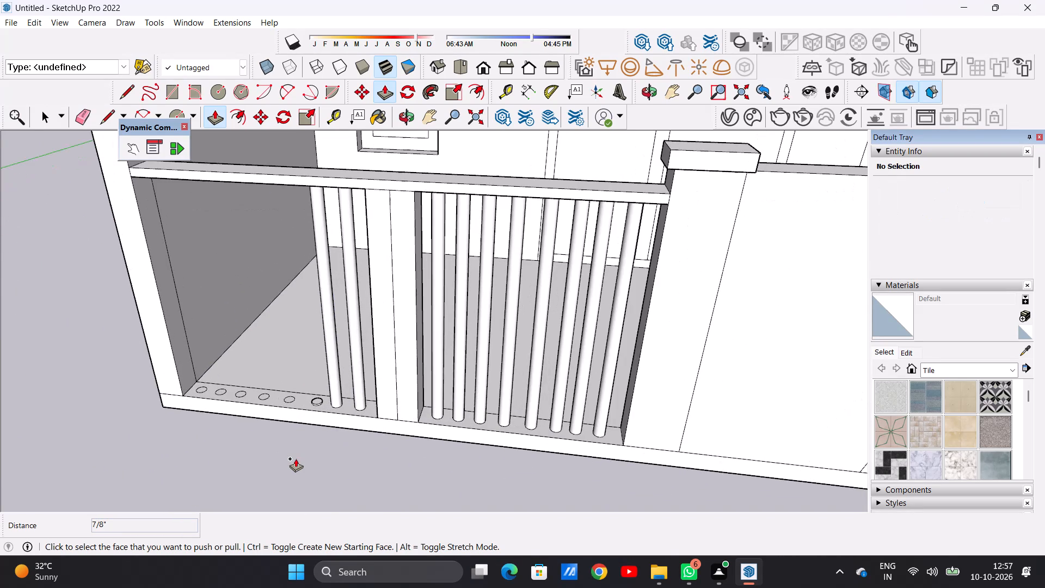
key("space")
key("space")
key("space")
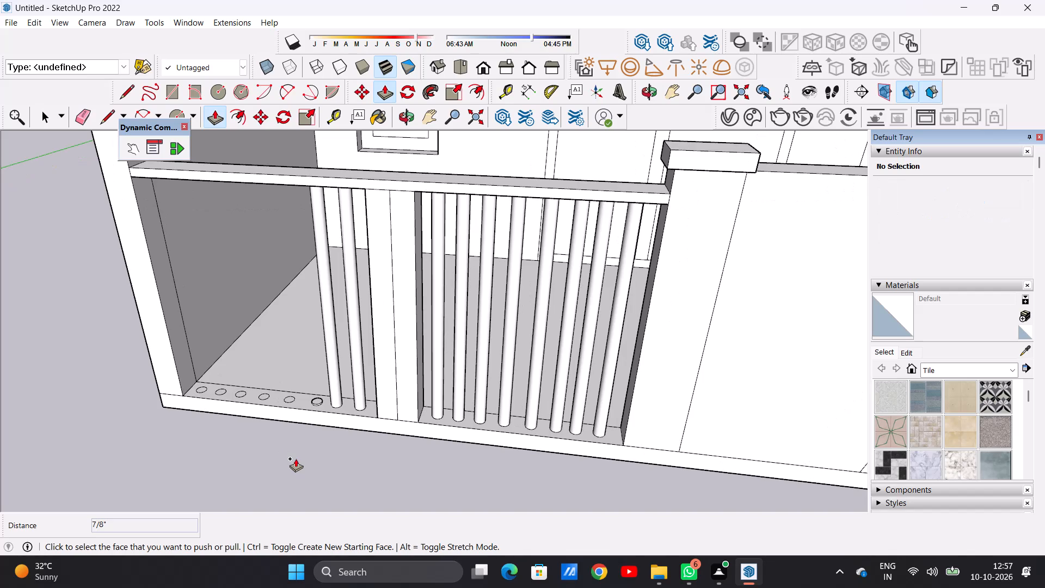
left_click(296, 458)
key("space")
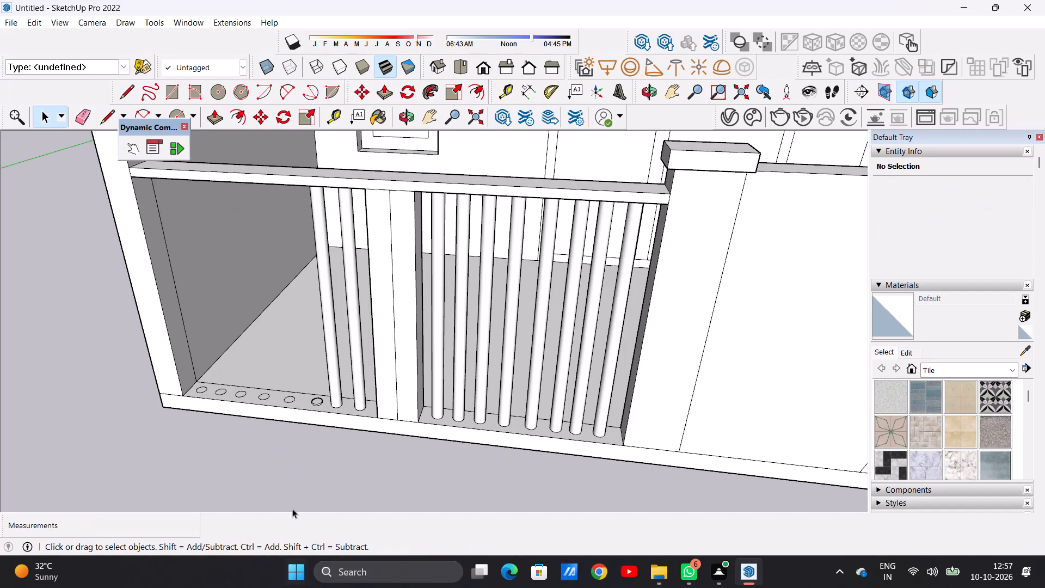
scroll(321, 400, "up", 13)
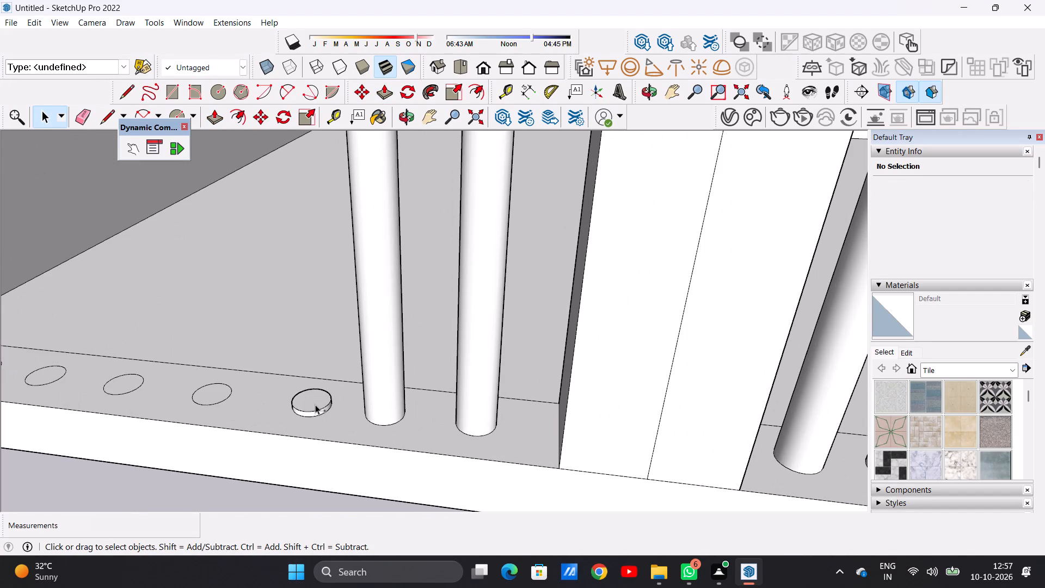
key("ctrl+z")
Push/Pull the outer row's third circle from the middle post up to the rail's underside, about 9' 9 5/16".
key("p")
scroll(315, 401, "up", 6)
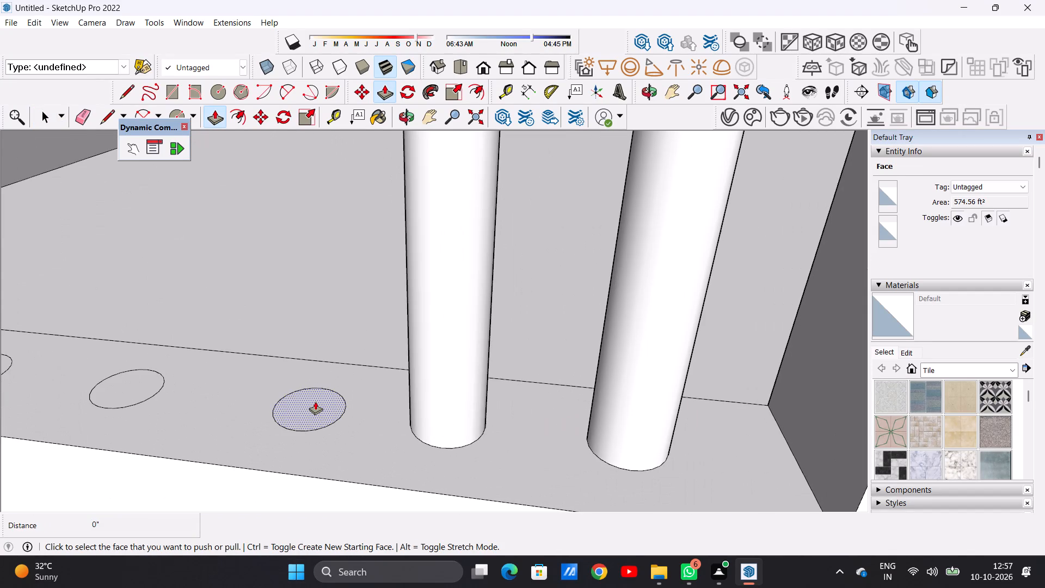
left_click(315, 401)
scroll(313, 320, "down", 20)
scroll(313, 320, "down", 8)
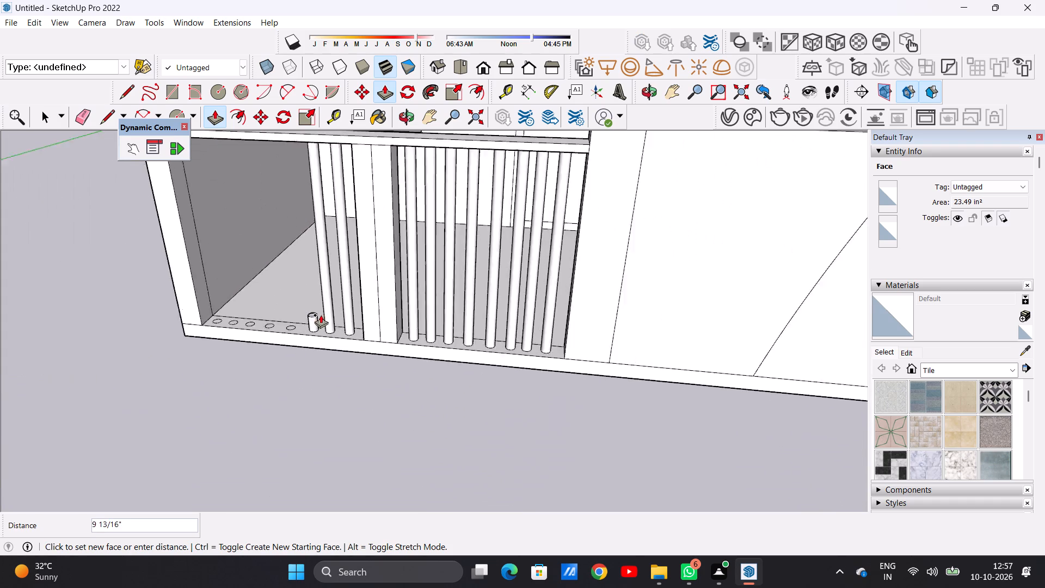
scroll(321, 315, "down", 2)
scroll(293, 212, "up", 7)
scroll(293, 212, "down", 1)
scroll(293, 212, "up", 1)
left_click(389, 220)
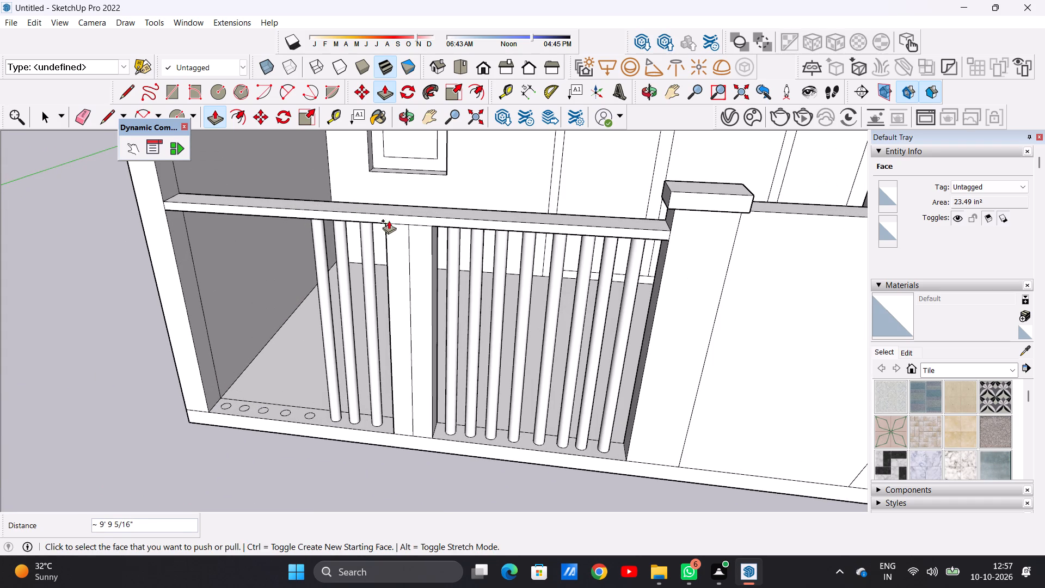
Push/Pull the outer row's fourth circle from the middle post up to the rail's underside, about 9' 9 5/16".
scroll(324, 225, "up", 4)
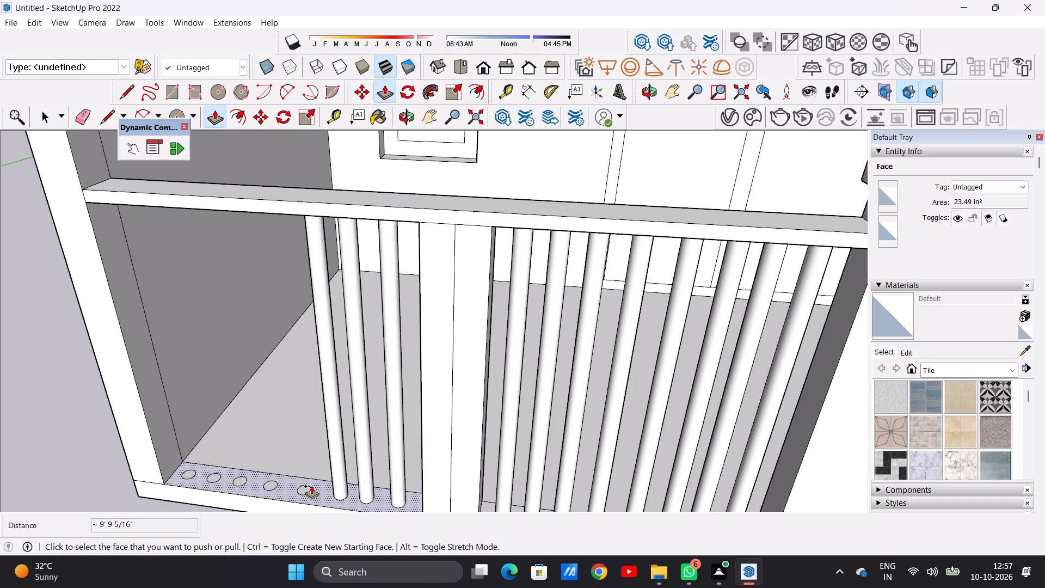
scroll(303, 479, "up", 6)
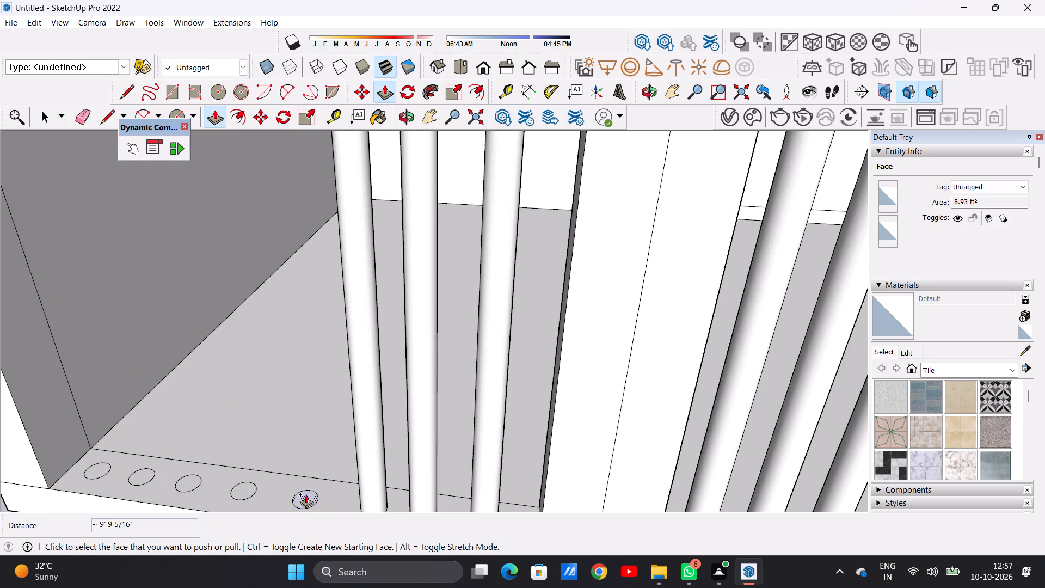
left_click(308, 493)
scroll(319, 408, "down", 13)
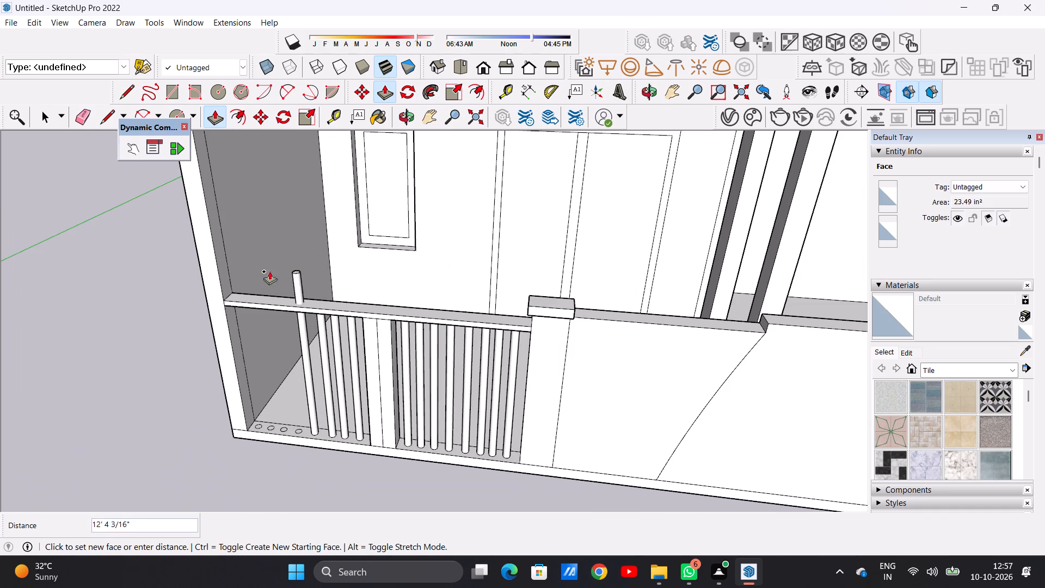
left_click(364, 321)
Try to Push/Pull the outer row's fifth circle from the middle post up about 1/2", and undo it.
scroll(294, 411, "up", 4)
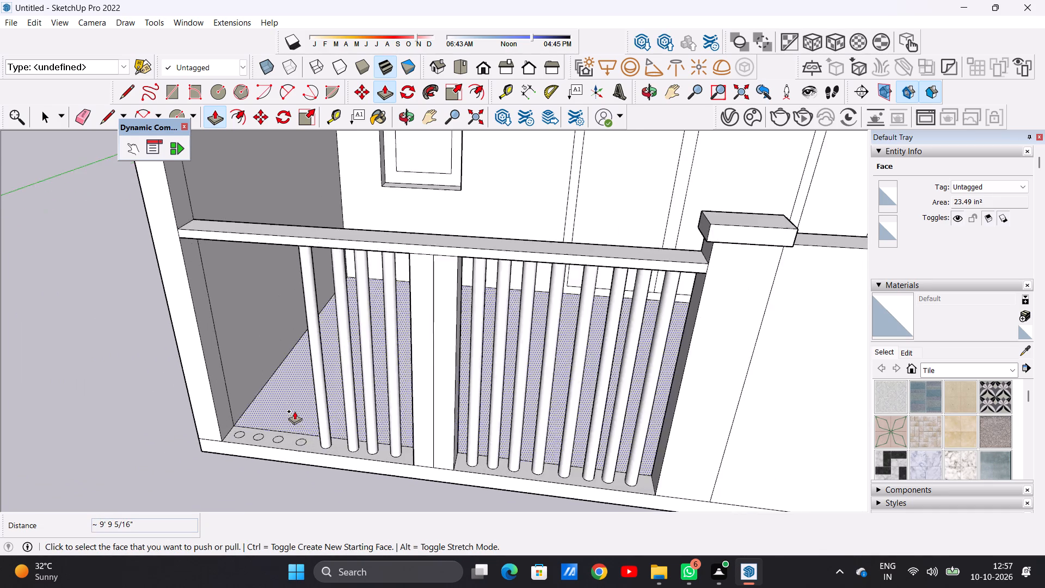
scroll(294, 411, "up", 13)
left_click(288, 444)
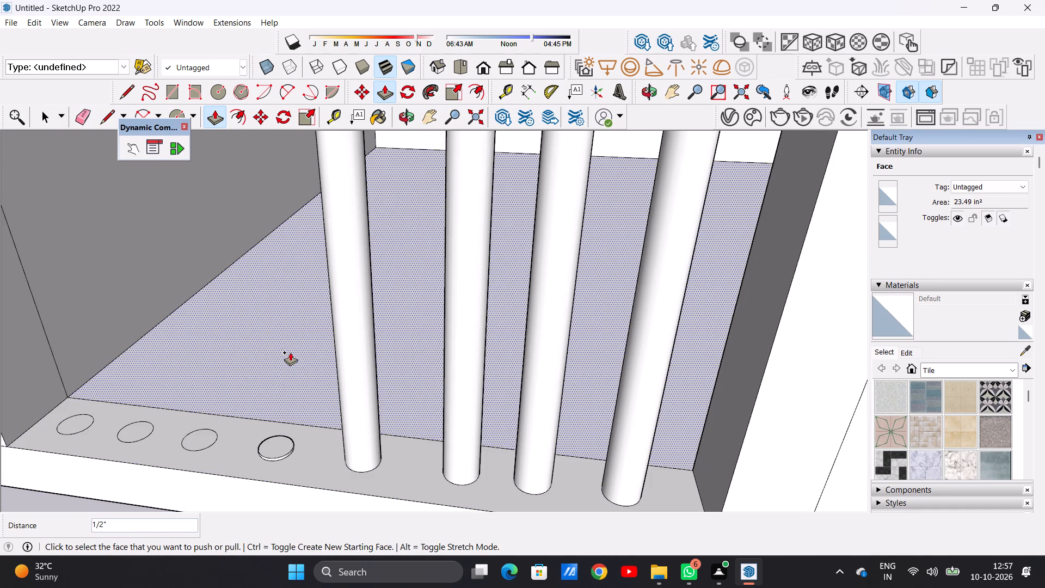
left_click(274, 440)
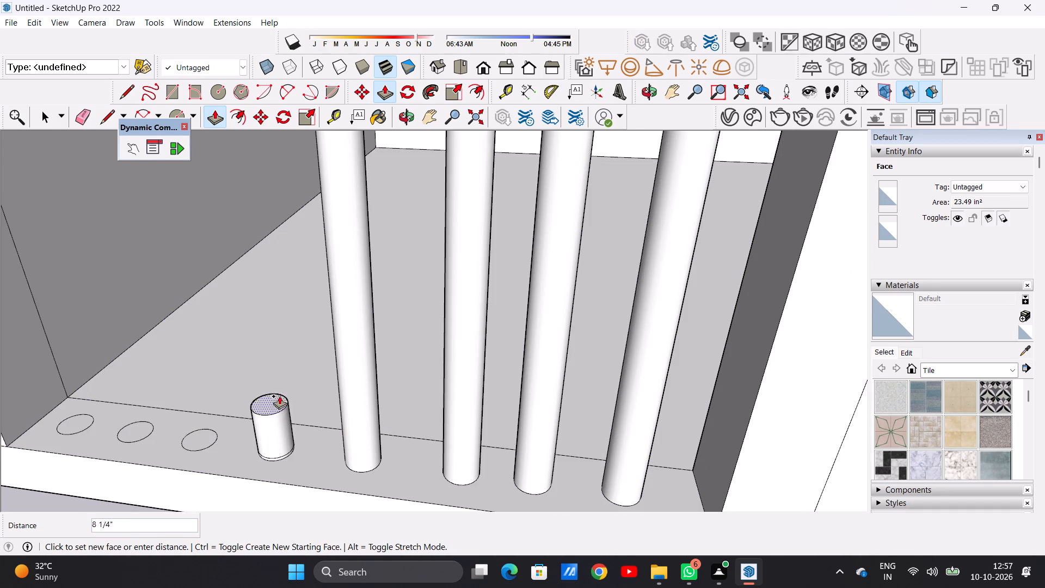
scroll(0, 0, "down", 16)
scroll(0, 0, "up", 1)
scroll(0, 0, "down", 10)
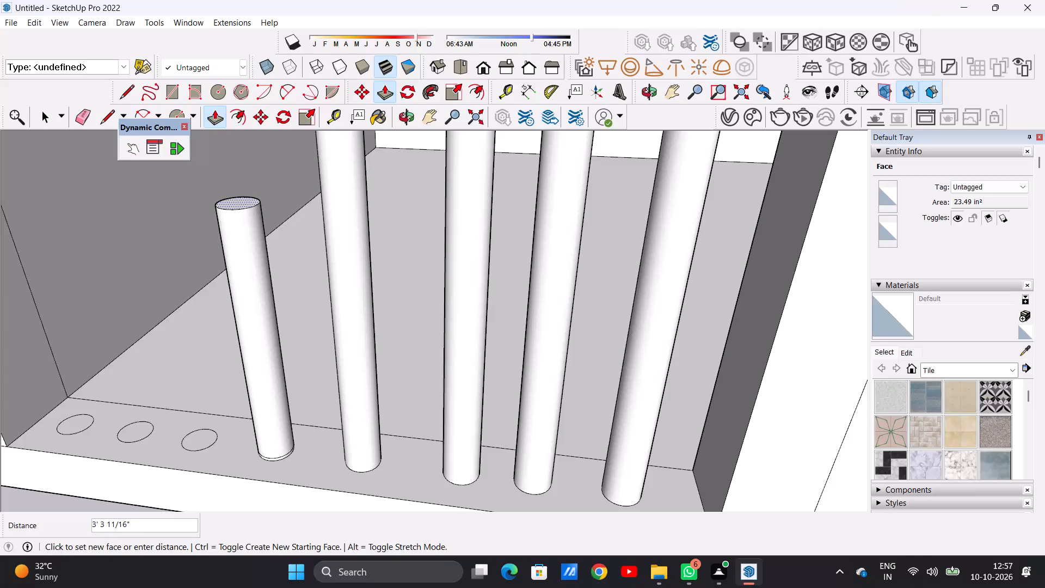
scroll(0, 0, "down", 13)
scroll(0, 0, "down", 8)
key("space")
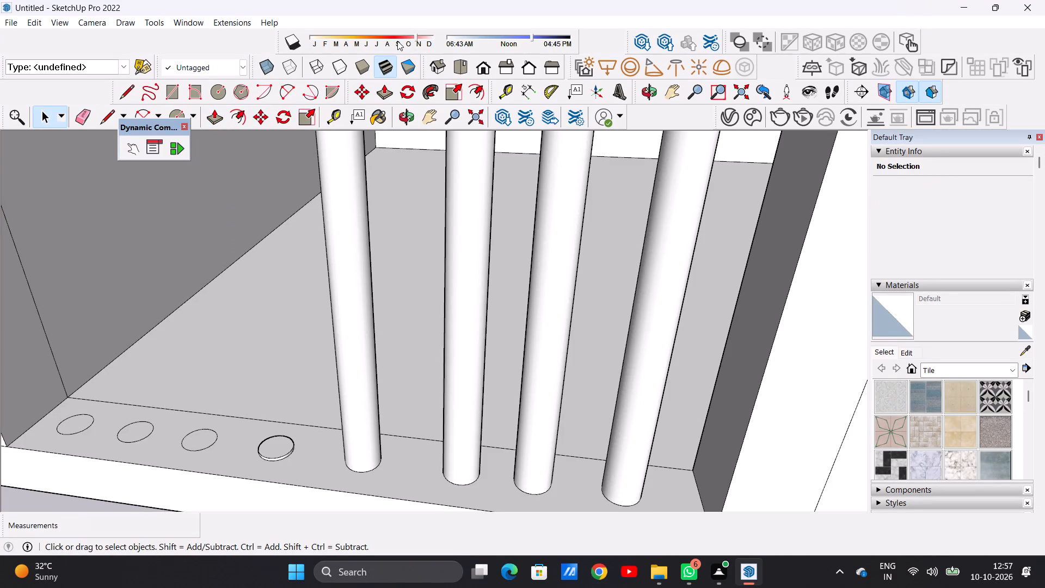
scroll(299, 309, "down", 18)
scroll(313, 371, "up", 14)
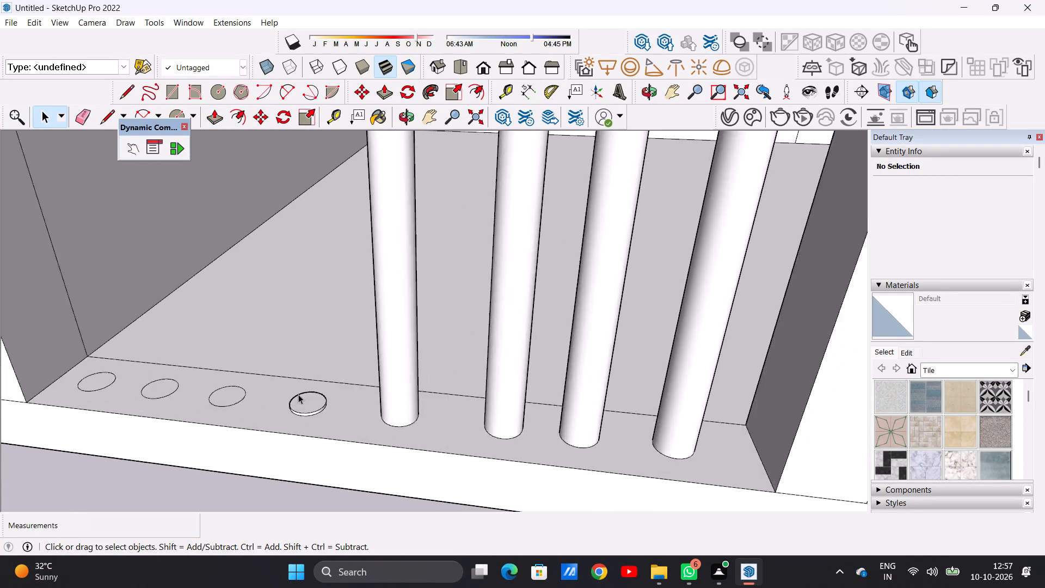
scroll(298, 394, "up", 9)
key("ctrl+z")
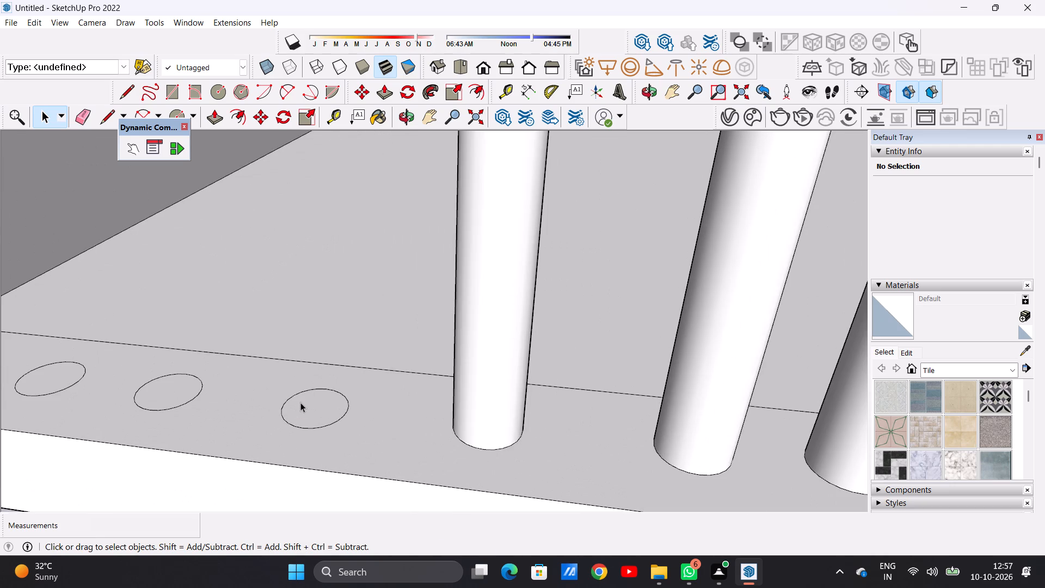
Push/Pull the outer row's fifth circle from the middle post up to the rail's underside as a round baluster.
key("p")
left_click(307, 403)
scroll(372, 359, "down", 4)
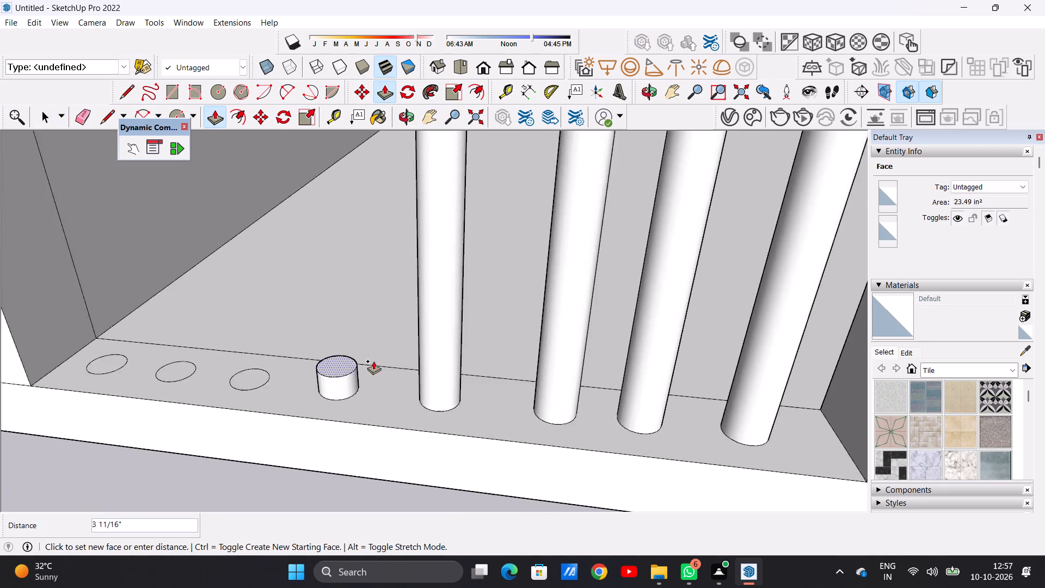
scroll(373, 361, "down", 20)
scroll(384, 230, "up", 6)
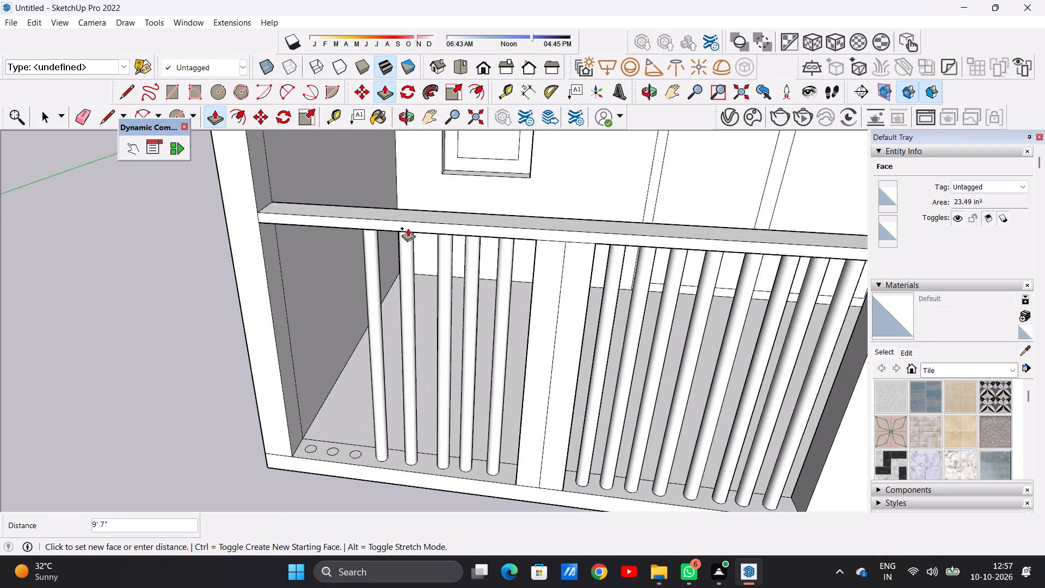
left_click(538, 237)
Push/Pull the outer row's sixth circle up about 1/2", and its raised face a further 9' 8 13/16" or so to the rail's underside.
scroll(359, 431, "up", 11)
left_click(344, 484)
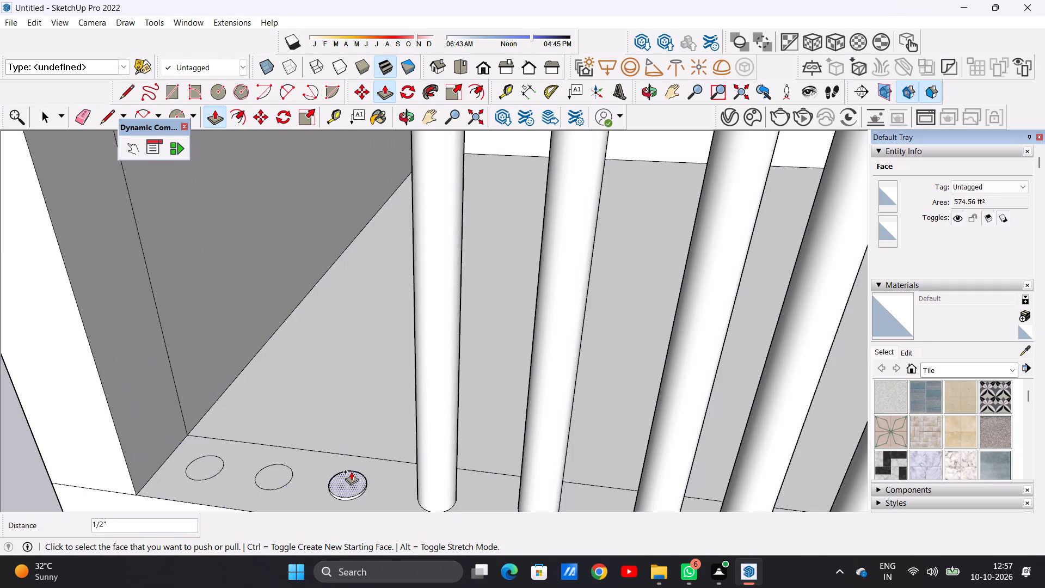
left_click(351, 477)
scroll(360, 383, "down", 20)
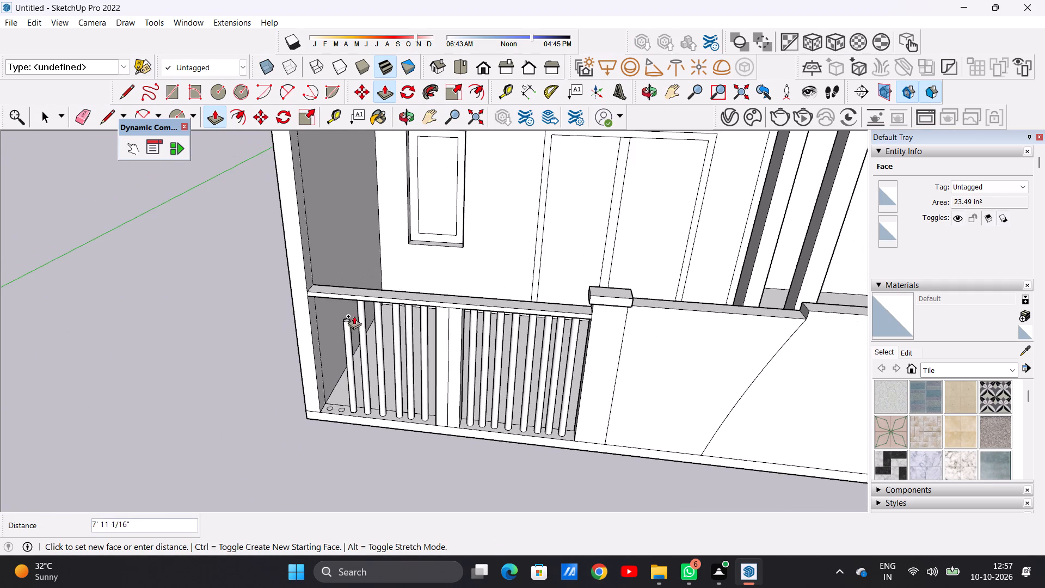
left_click(434, 309)
Push/Pull the outer row's seventh circle from the middle post up to the rail's underside, about 9' 9 5/16".
scroll(335, 401, "up", 5)
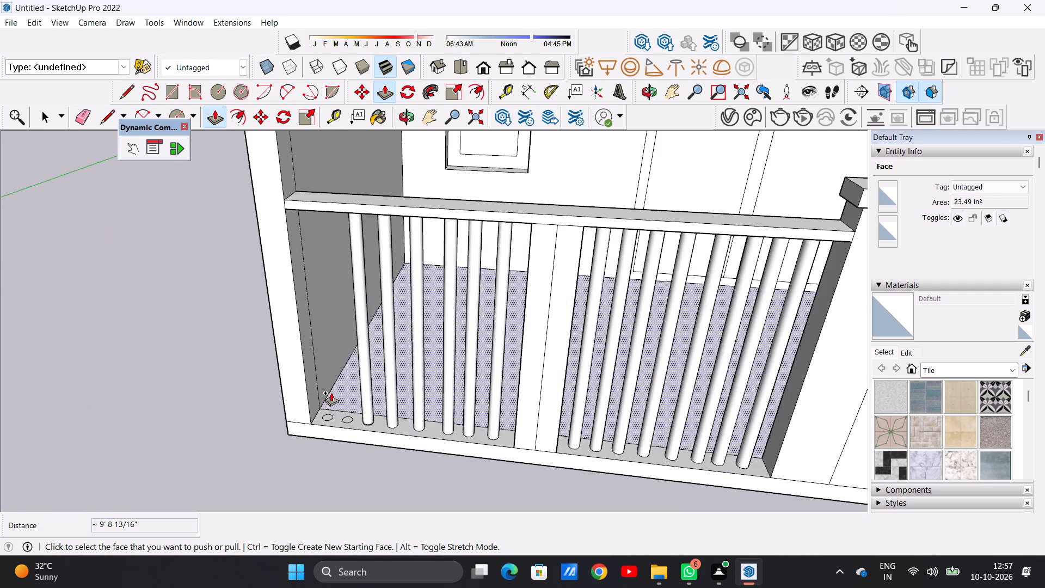
scroll(331, 393, "up", 9)
left_click(370, 462)
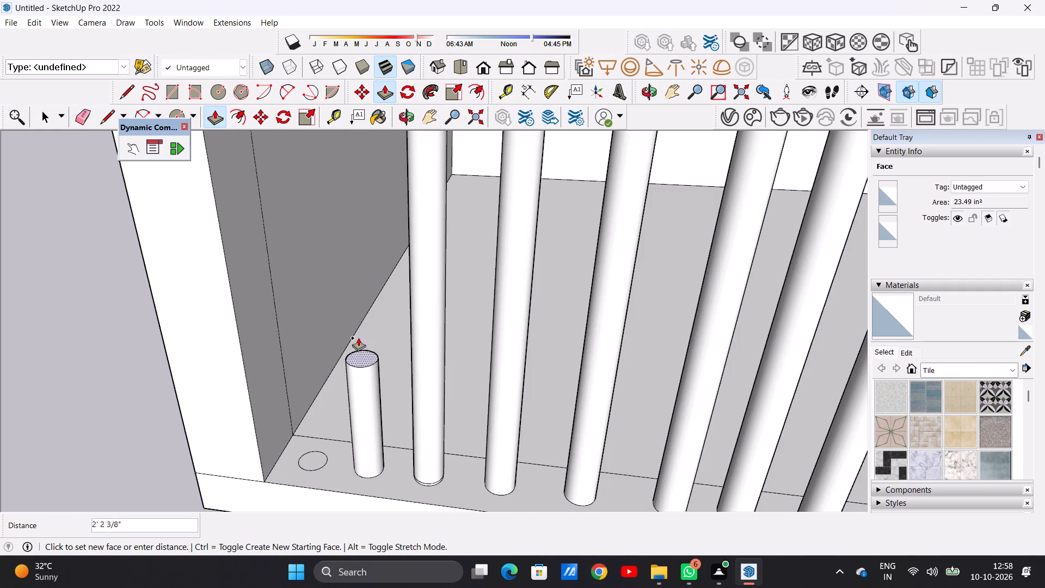
scroll(362, 377, "down", 17)
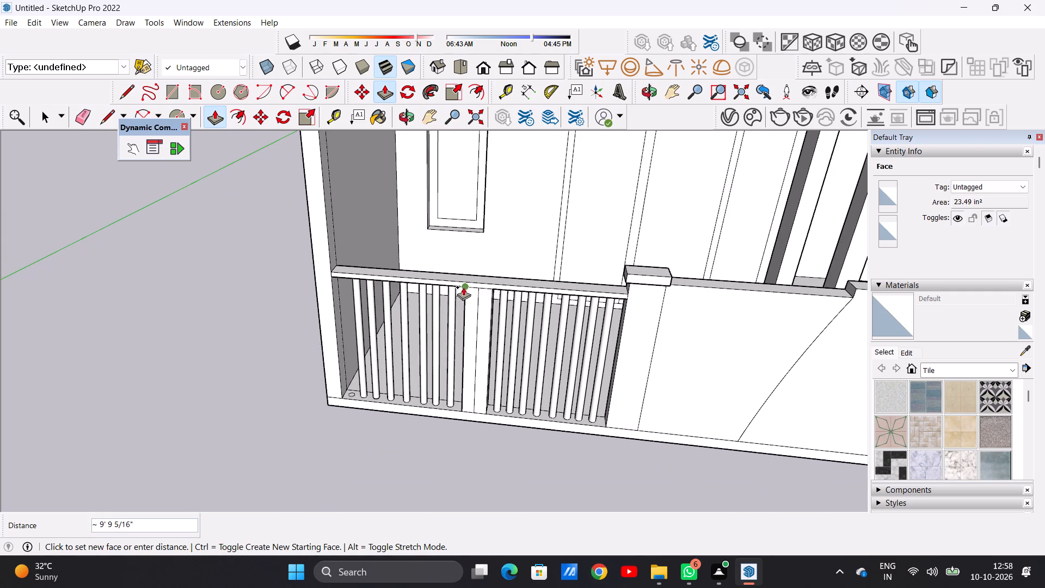
left_click(462, 287)
Push/Pull the outer row's last circle, beside the end wall, up to the rail's underside, about 9' 9 5/16".
scroll(353, 371, "up", 2)
scroll(353, 372, "down", 1)
scroll(353, 373, "up", 18)
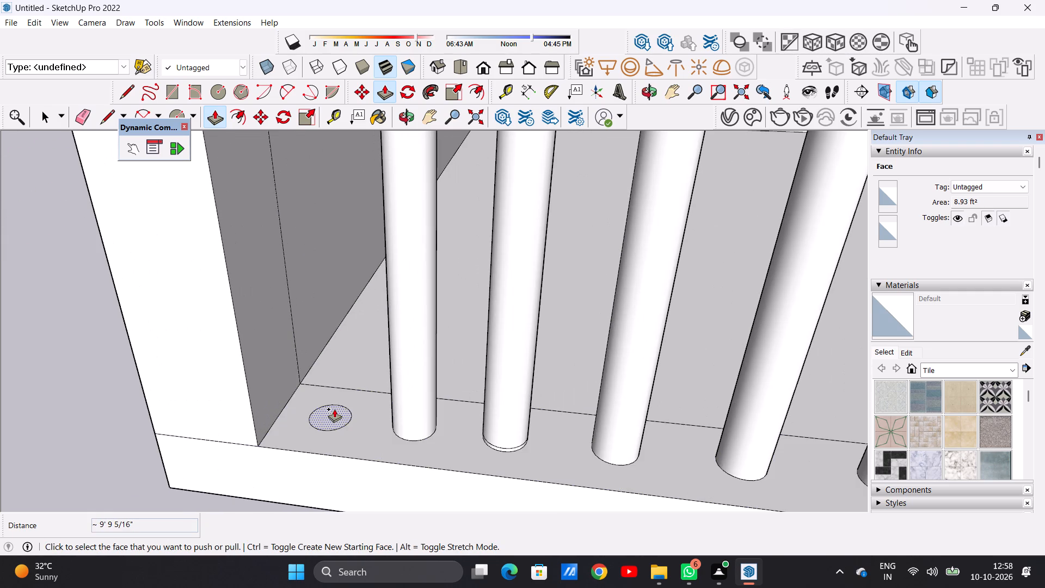
left_click(333, 409)
scroll(339, 313, "down", 20)
scroll(339, 313, "down", 5)
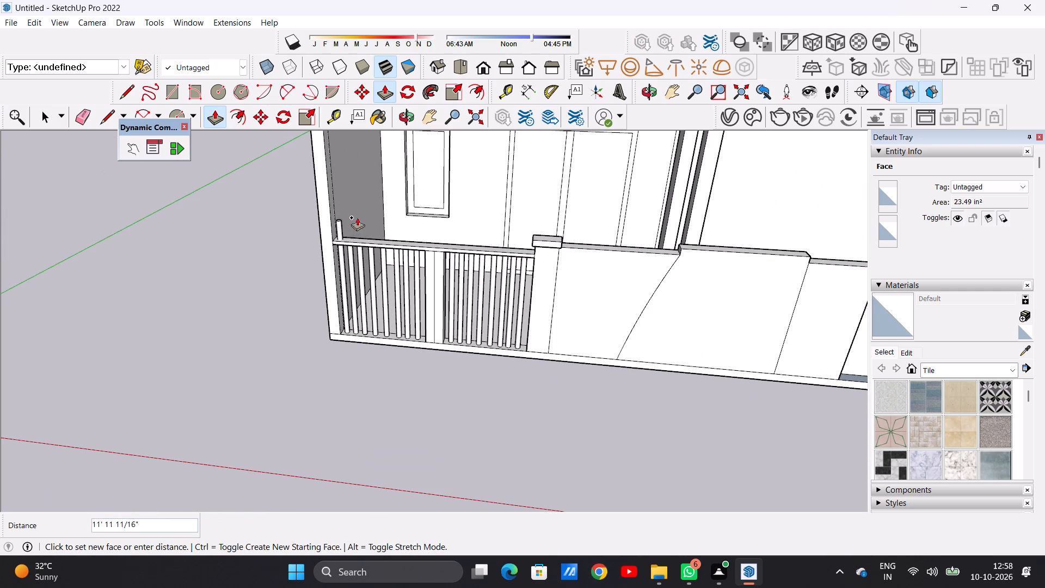
left_click(433, 255)
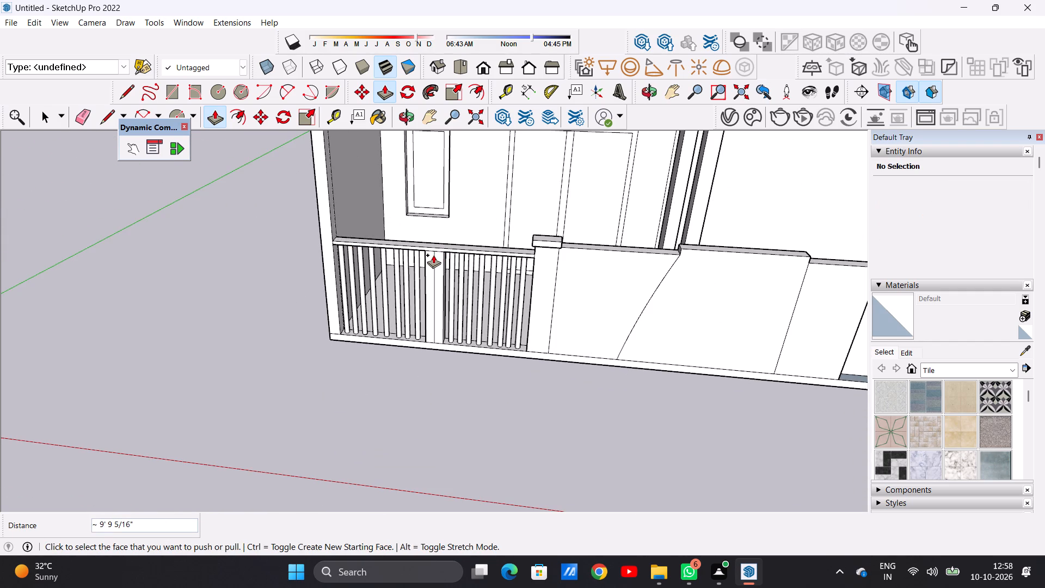
key("space")
Examine the whole front elevation, from the ground-floor railing up to the roof.
scroll(422, 415, "down", 7)
middle_click_drag(421, 419, 445, 313)
scroll(448, 387, "down", 6)
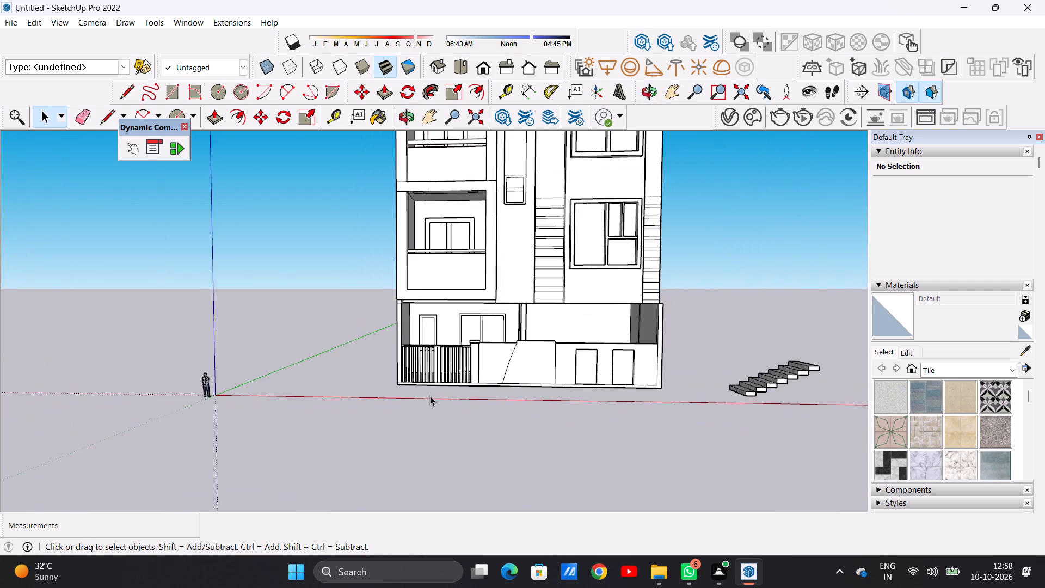
scroll(430, 396, "down", 10)
scroll(509, 371, "up", 8)
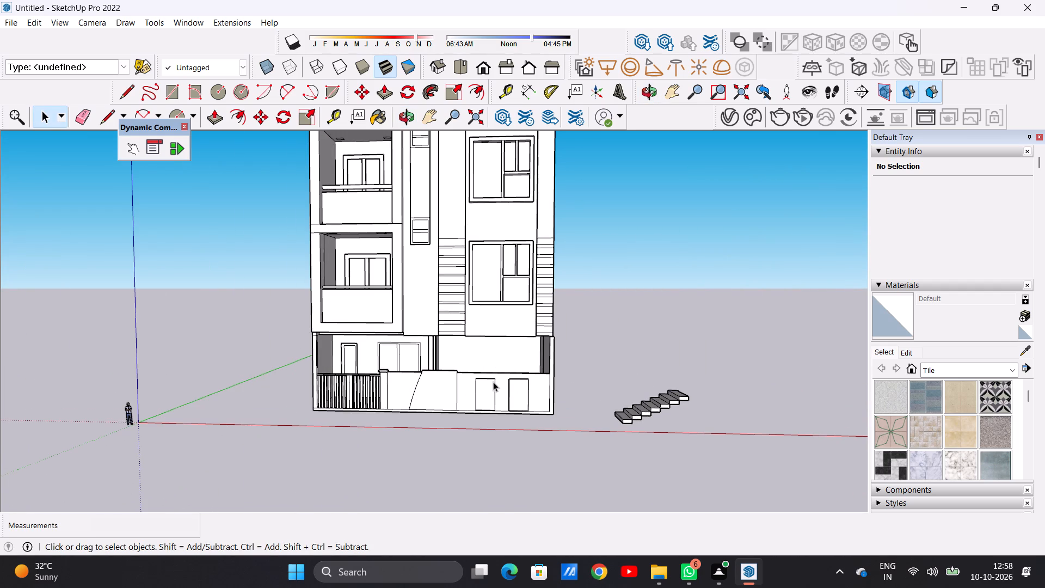
scroll(492, 394, "down", 15)
scroll(462, 253, "up", 7)
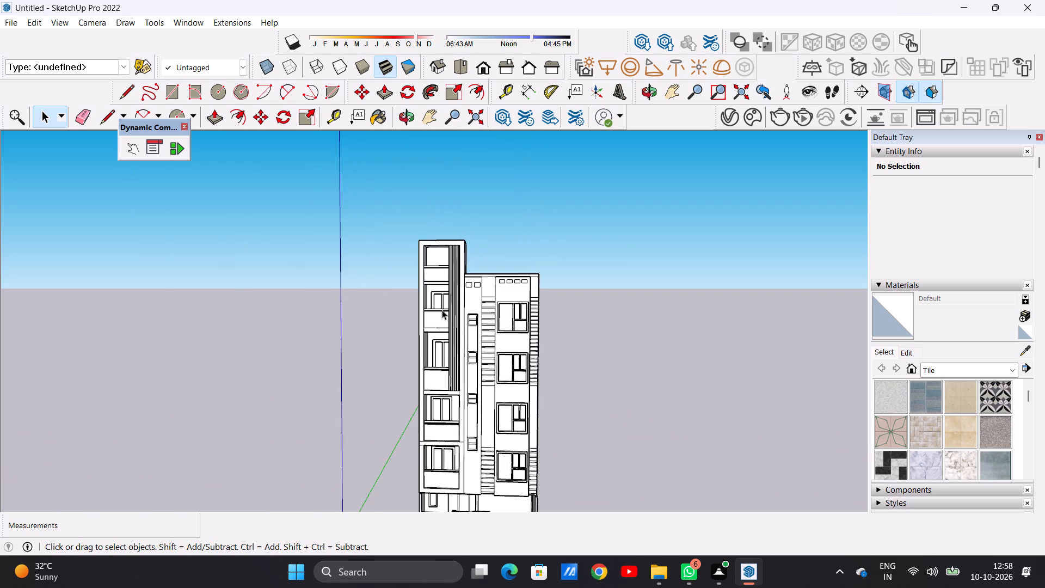
scroll(442, 310, "up", 4)
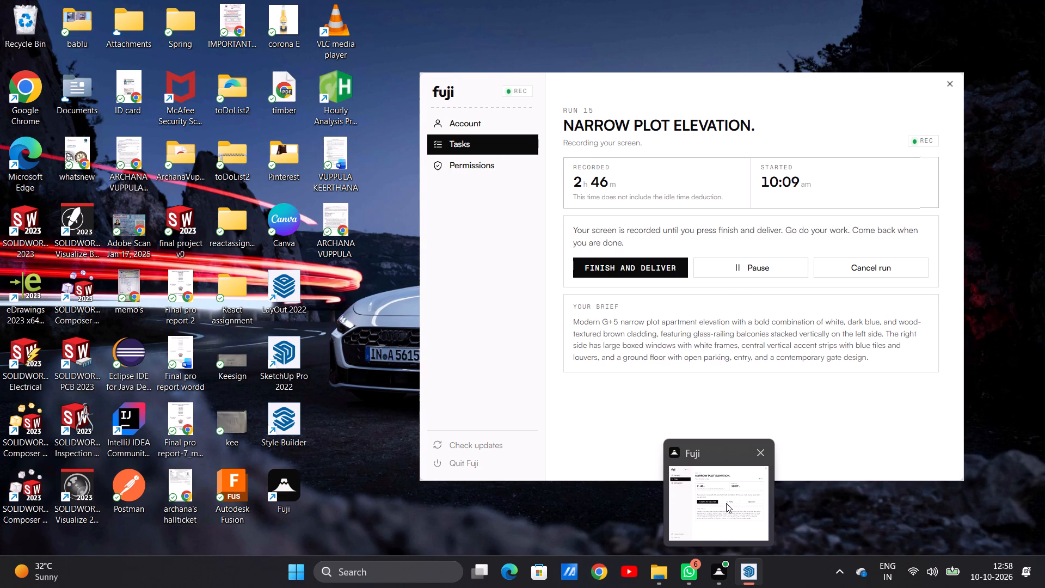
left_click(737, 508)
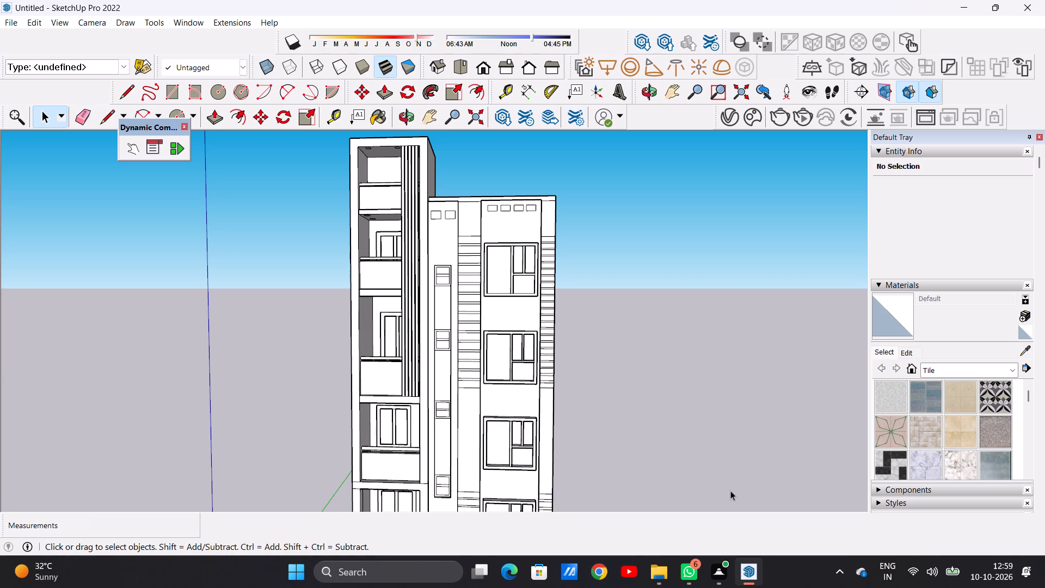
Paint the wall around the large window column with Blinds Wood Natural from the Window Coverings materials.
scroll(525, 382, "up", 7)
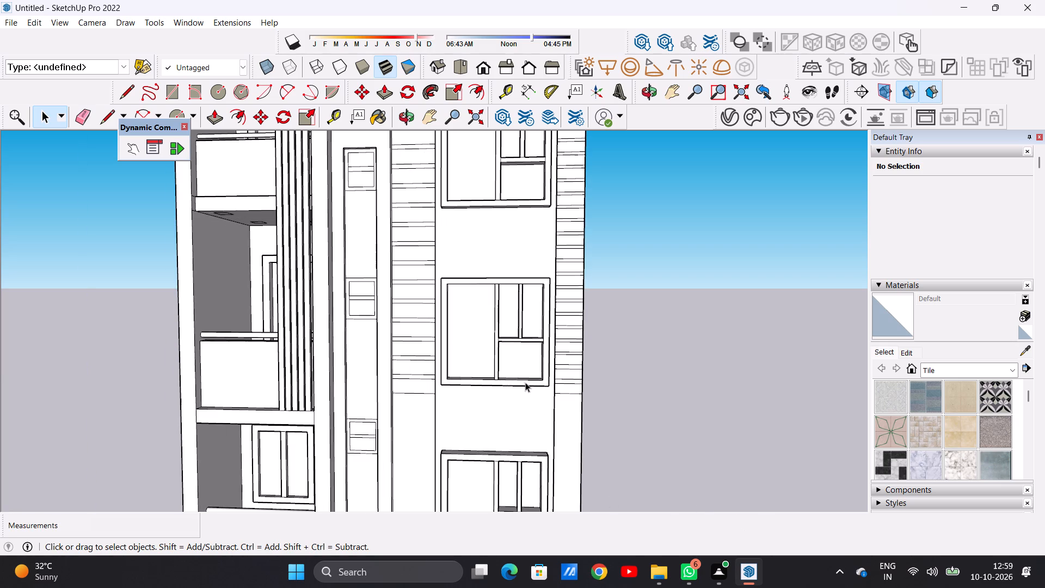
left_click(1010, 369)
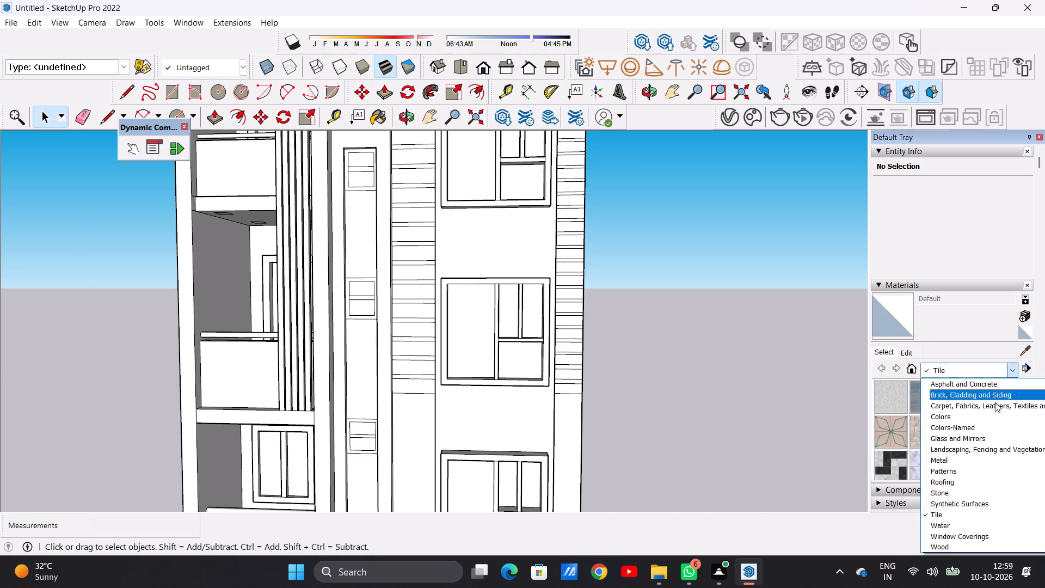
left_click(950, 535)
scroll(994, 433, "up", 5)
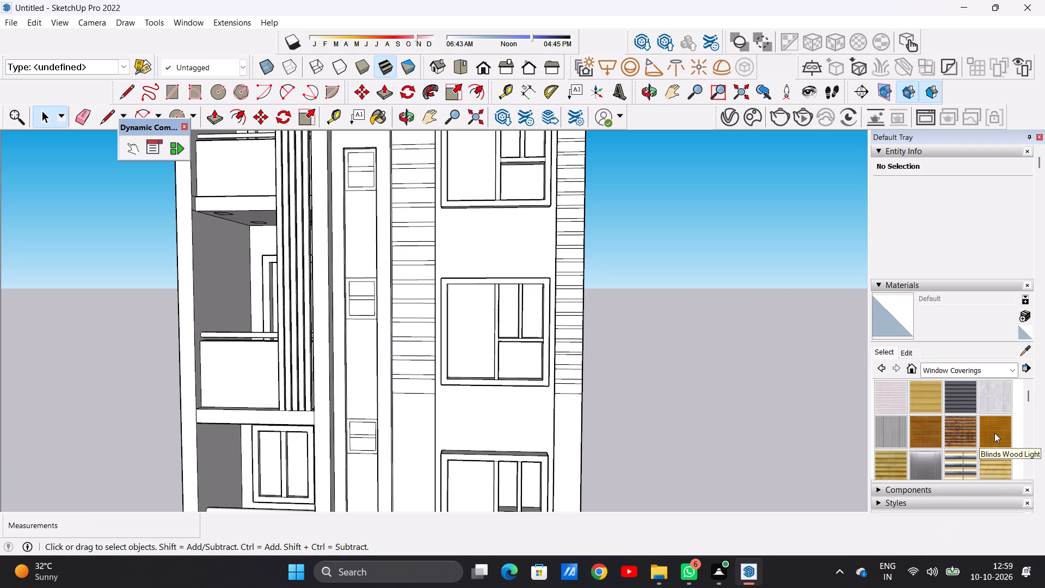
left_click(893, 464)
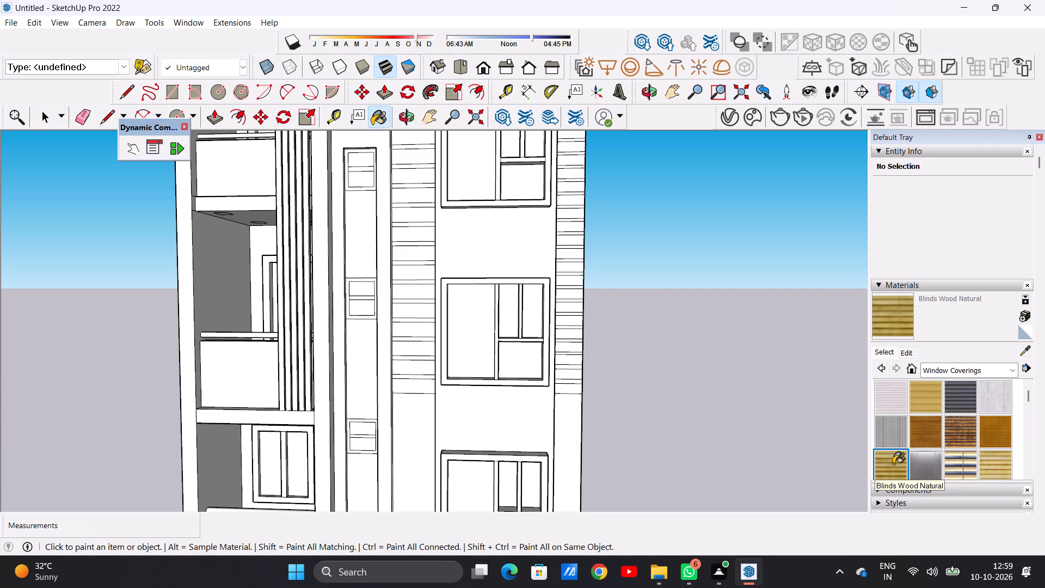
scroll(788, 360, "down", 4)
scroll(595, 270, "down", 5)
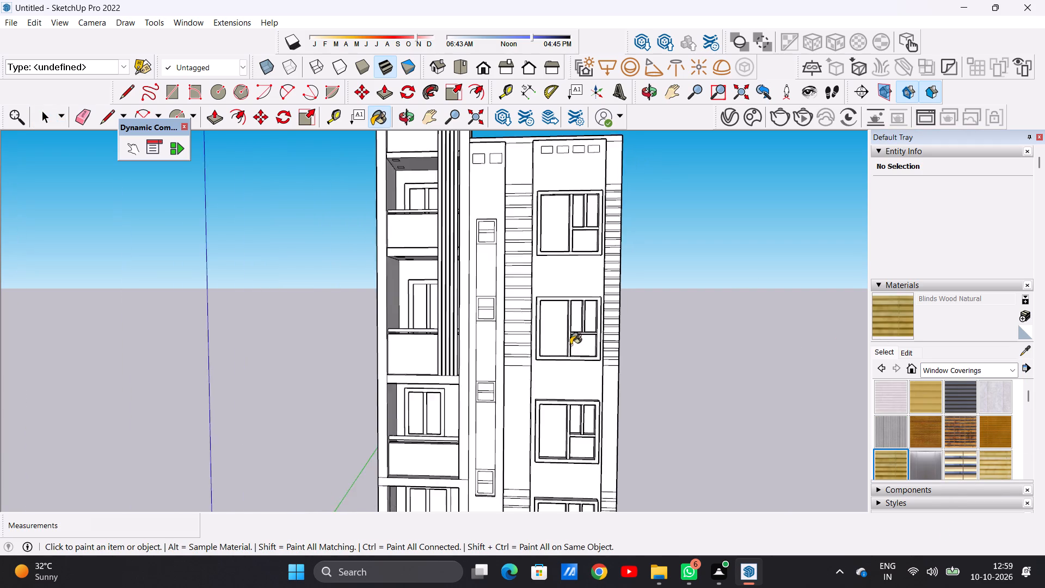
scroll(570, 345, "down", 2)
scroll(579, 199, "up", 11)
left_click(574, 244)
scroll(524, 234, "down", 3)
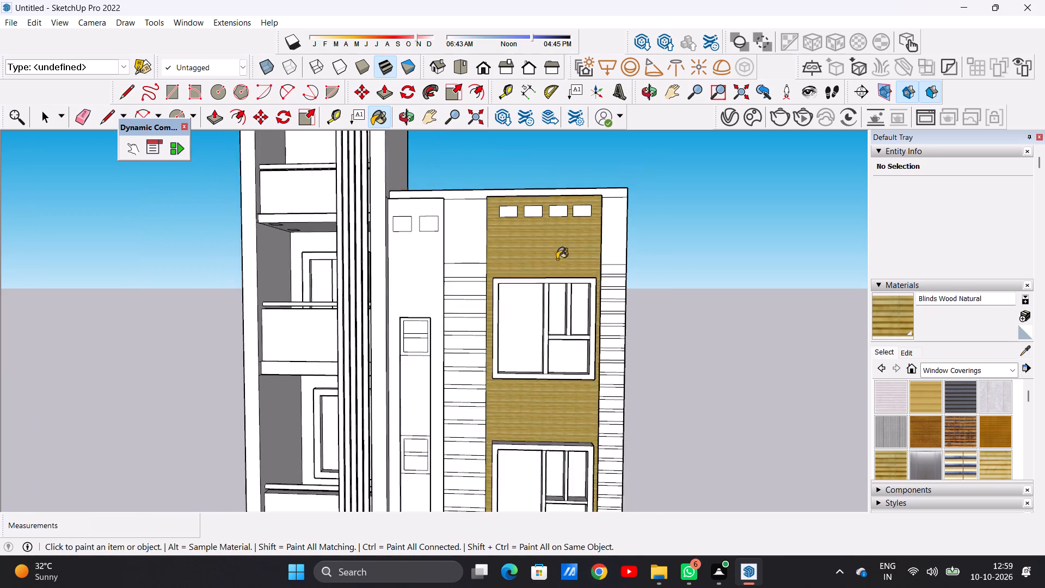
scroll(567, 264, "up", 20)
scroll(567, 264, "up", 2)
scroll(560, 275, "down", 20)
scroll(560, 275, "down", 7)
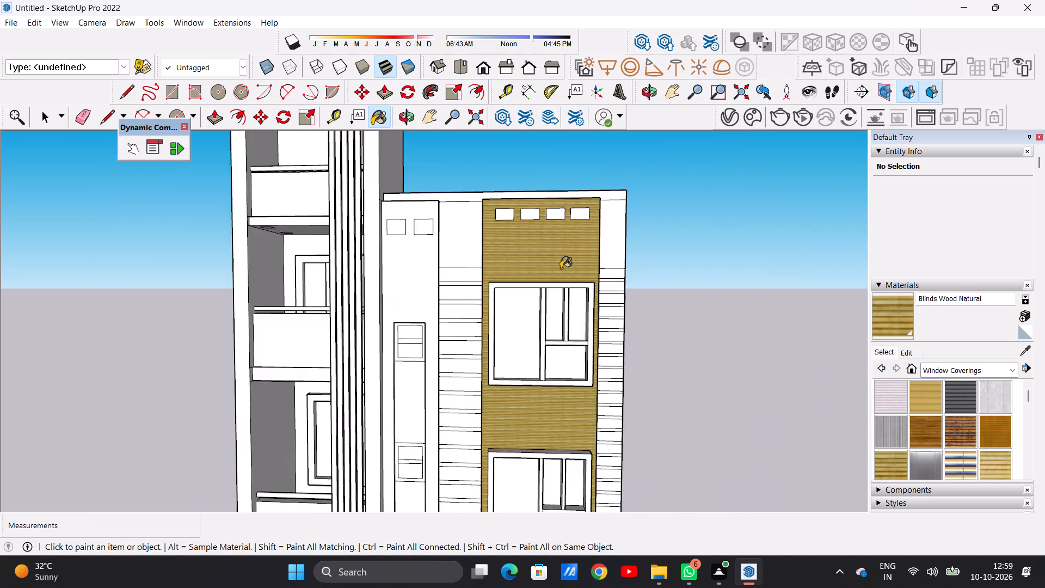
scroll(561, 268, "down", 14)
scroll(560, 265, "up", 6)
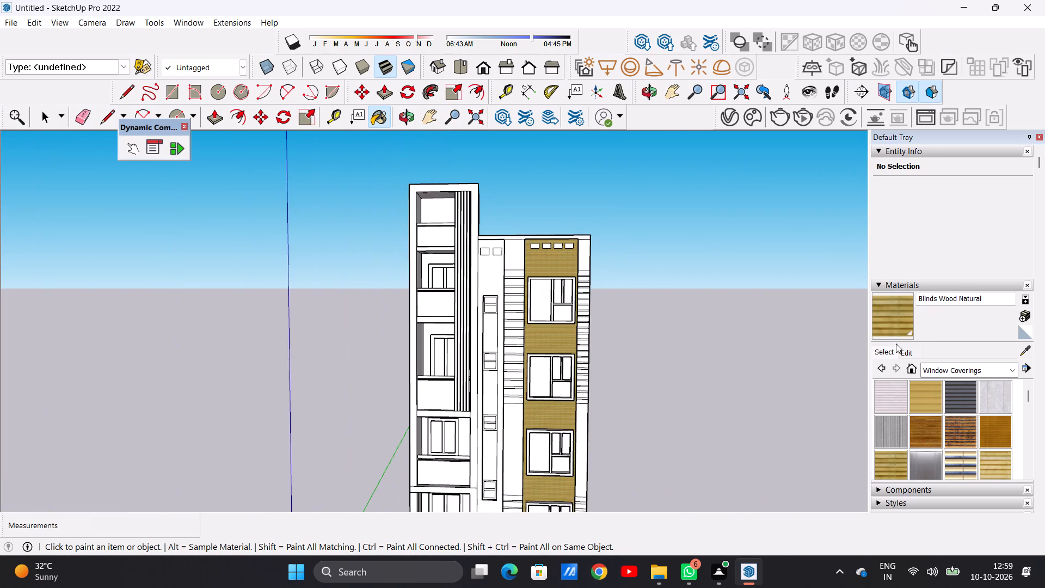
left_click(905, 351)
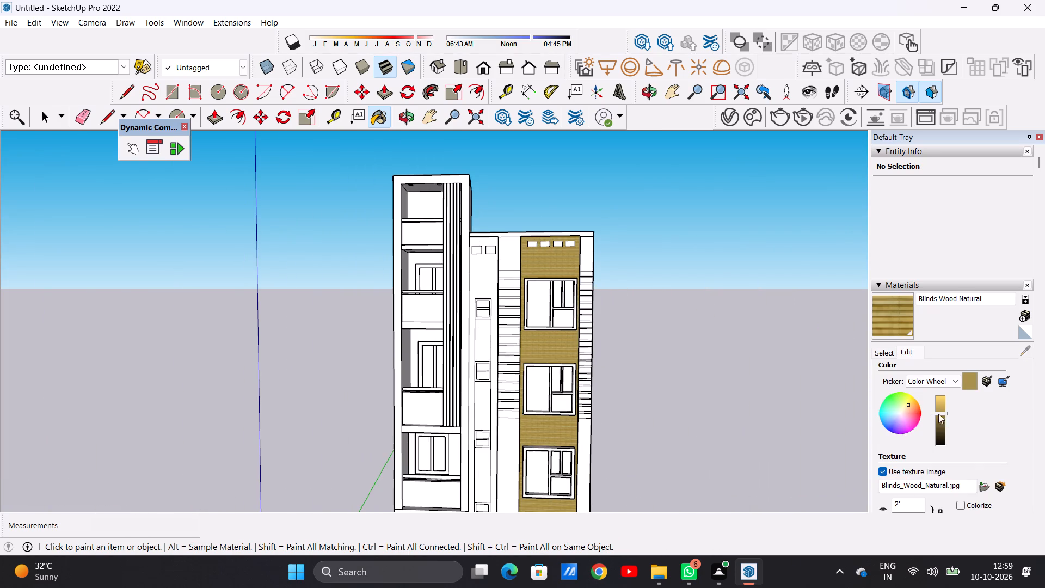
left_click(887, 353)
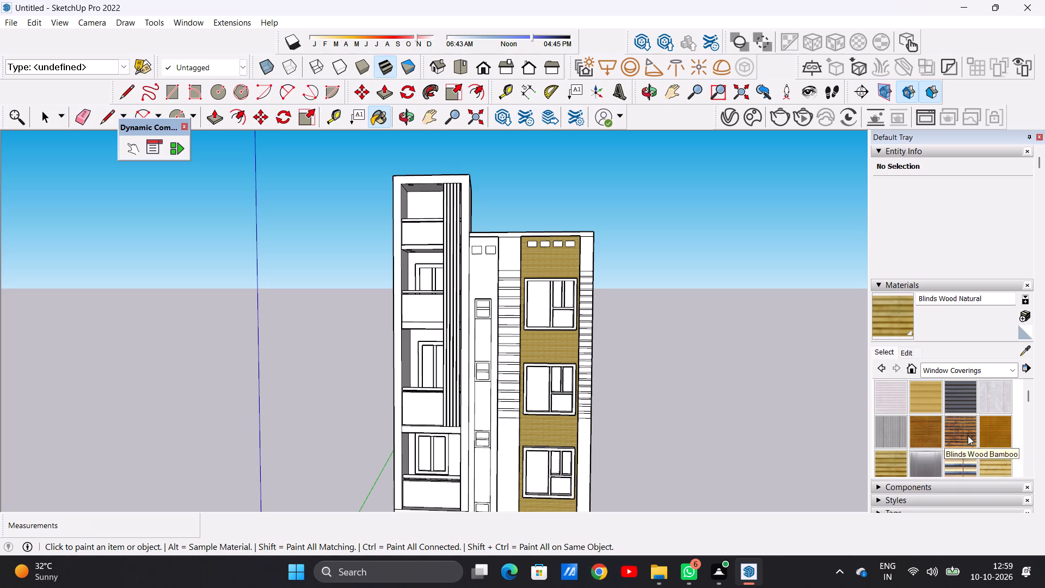
Paint the wall around the large window column with the Blinds Weave material from Window Coverings.
left_click(923, 430)
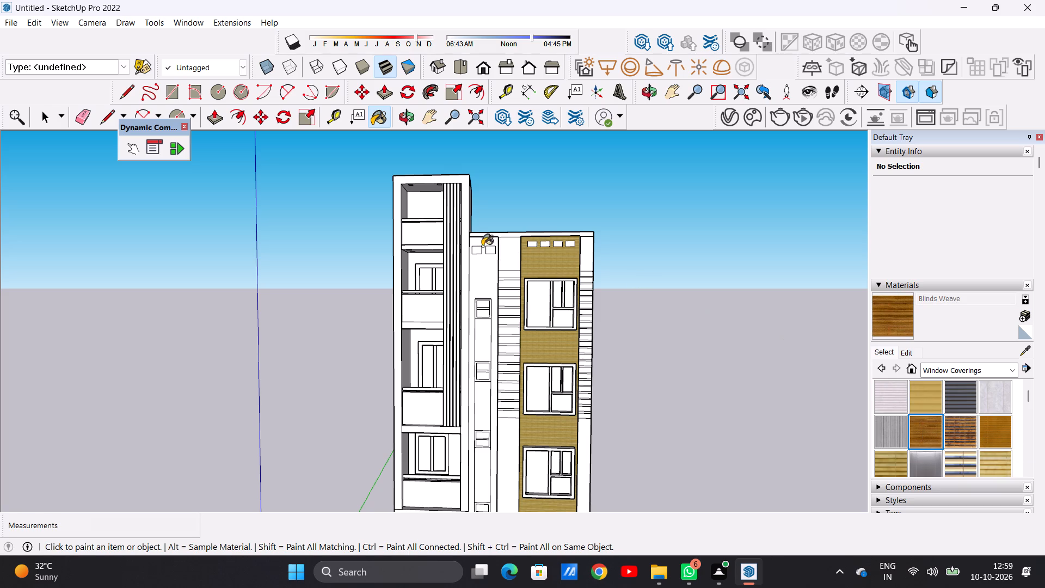
left_click(565, 263)
scroll(554, 268, "up", 20)
scroll(554, 268, "up", 5)
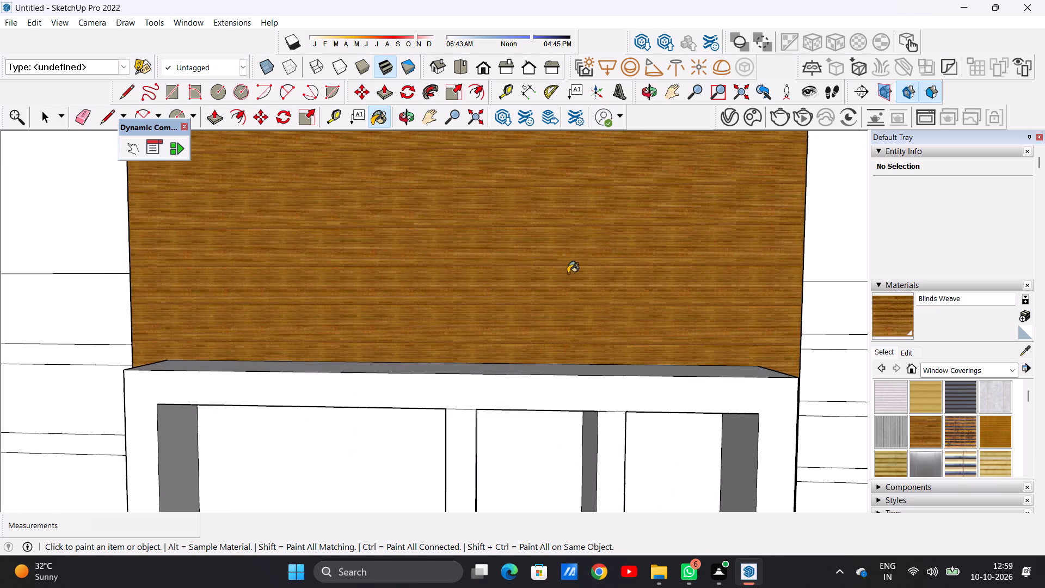
scroll(571, 276, "down", 20)
scroll(571, 276, "down", 11)
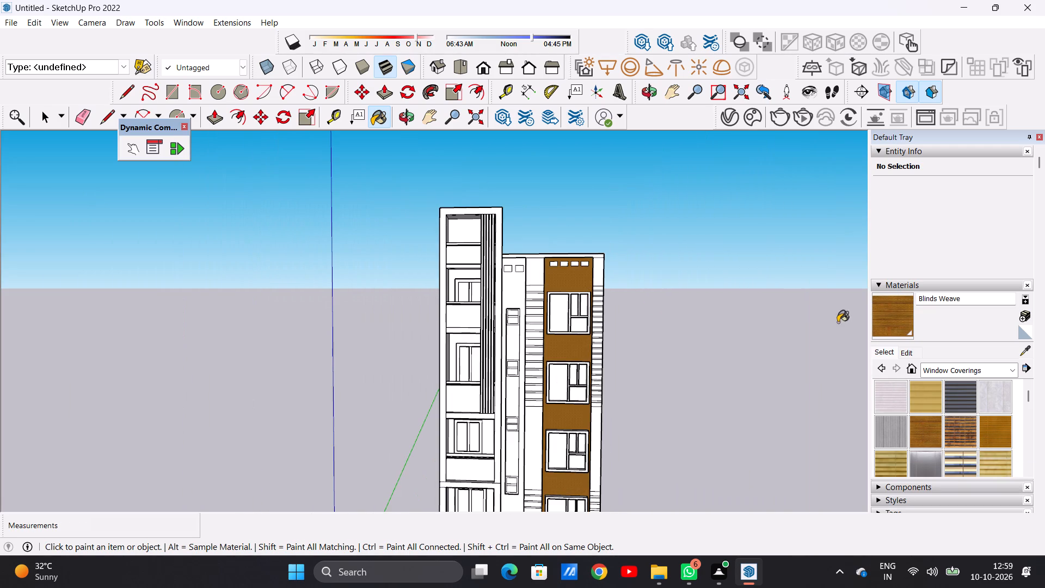
scroll(1044, 342, "up", 4)
Set the Blinds Weave texture size to 10' in height and width.
left_click(908, 357)
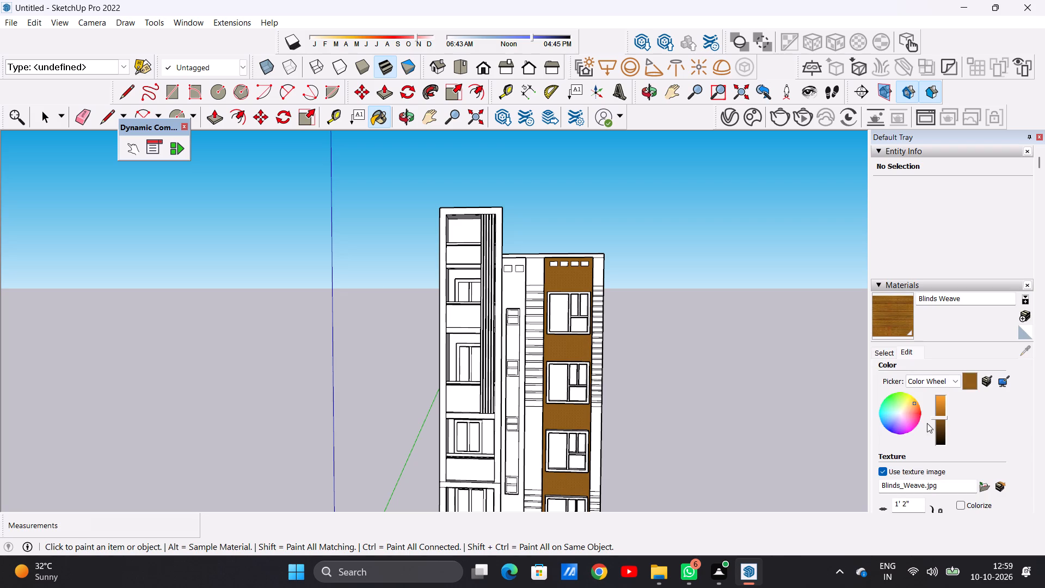
scroll(909, 393, "down", 1)
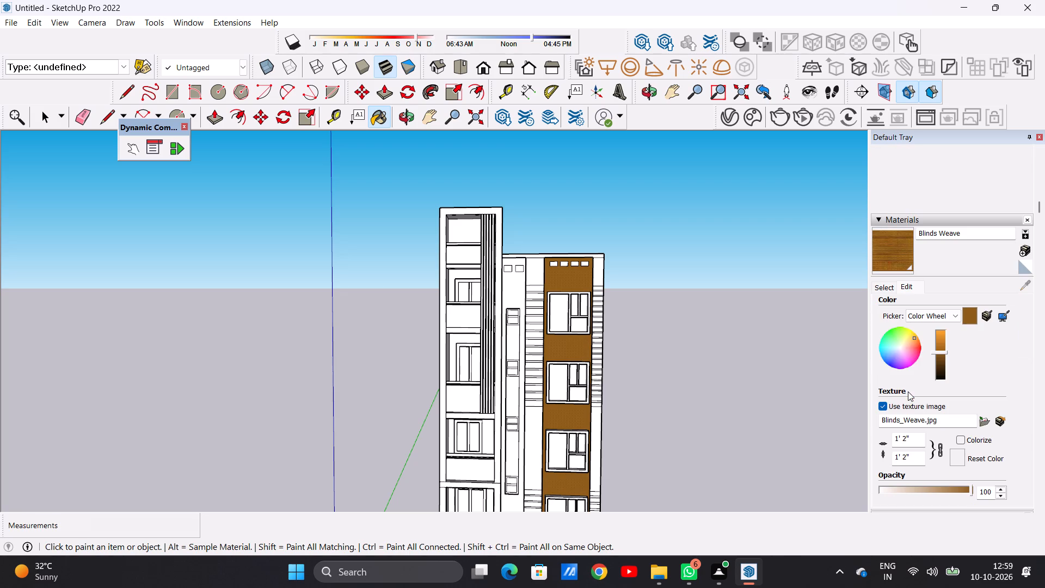
left_click(913, 454)
key("BackSpace")
key("BackSpace")
key("BackSpace")
key("BackSpace")
key("BackSpace")
key("BackSpace")
key("BackSpace")
key("BackSpace")
key("BackSpace")
key("BackSpace")
key("BackSpace")
key("BackSpace")
key("BackSpace")
key("BackSpace")
key("BackSpace")
key("BackSpace")
key("BackSpace")
key("BackSpace")
key("BackSpace")
key("BackSpace")
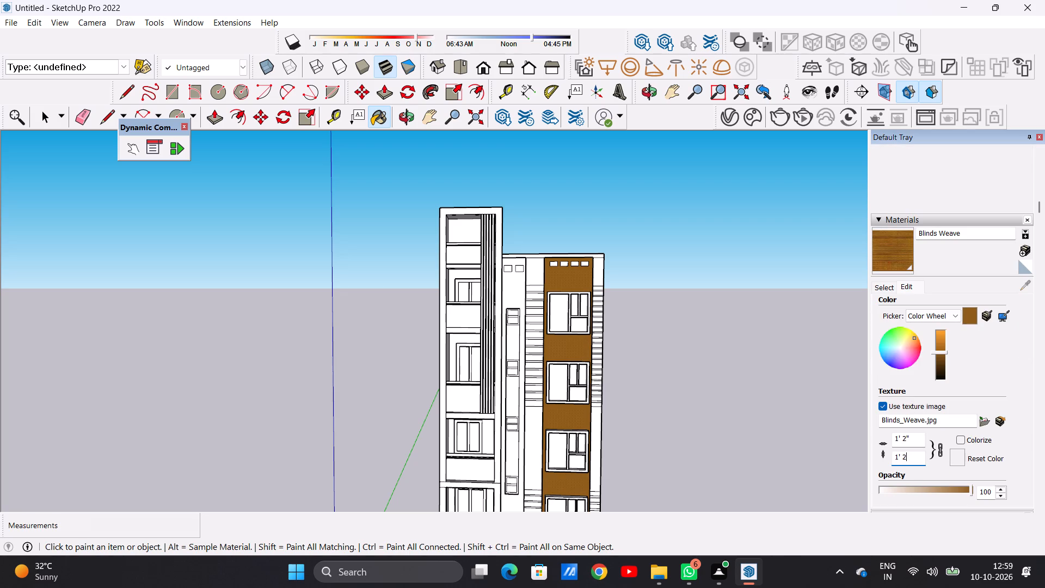
type("10'")
scroll(564, 362, "up", 20)
scroll(564, 362, "up", 4)
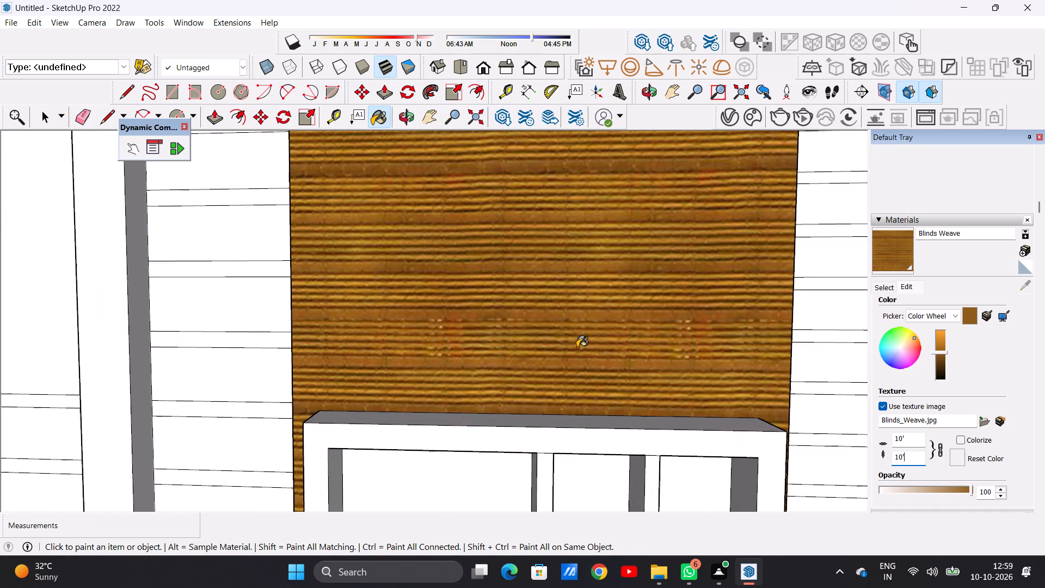
scroll(555, 335, "down", 20)
scroll(555, 335, "down", 7)
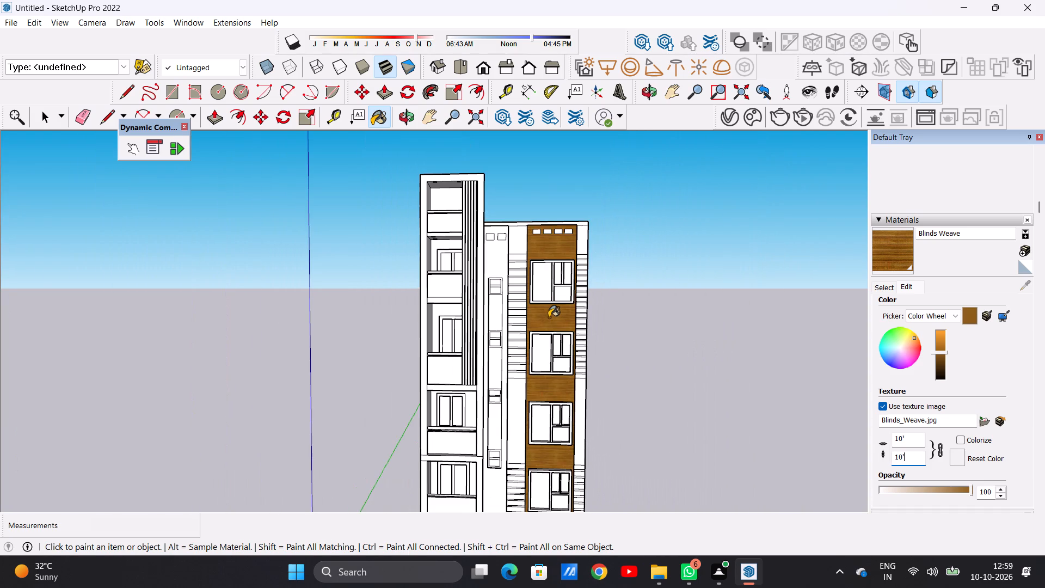
key("space")
Darken the Blinds Weave material slightly by lowering its colour brightness.
left_click(939, 357)
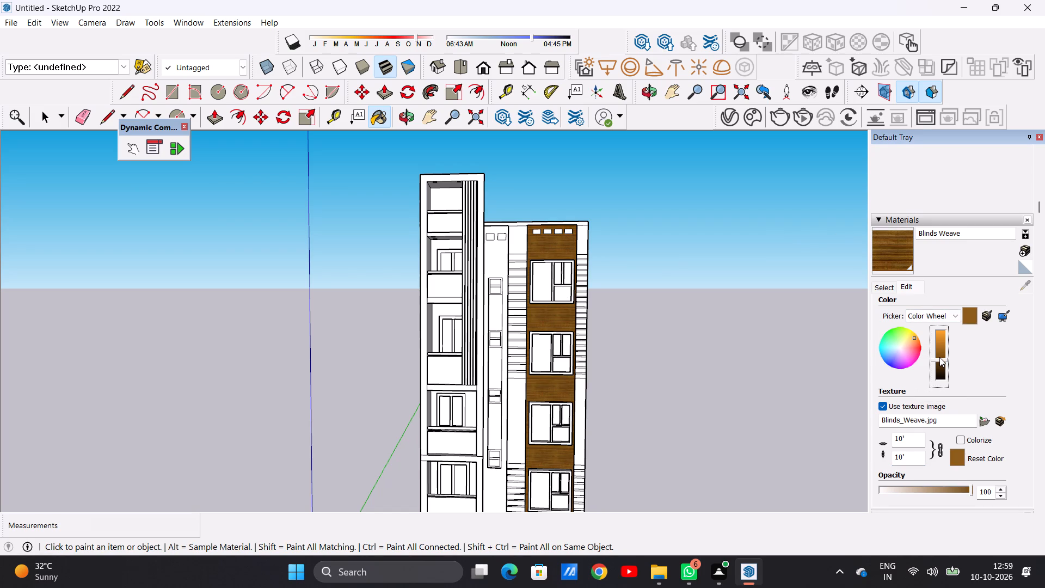
scroll(545, 327, "up", 15)
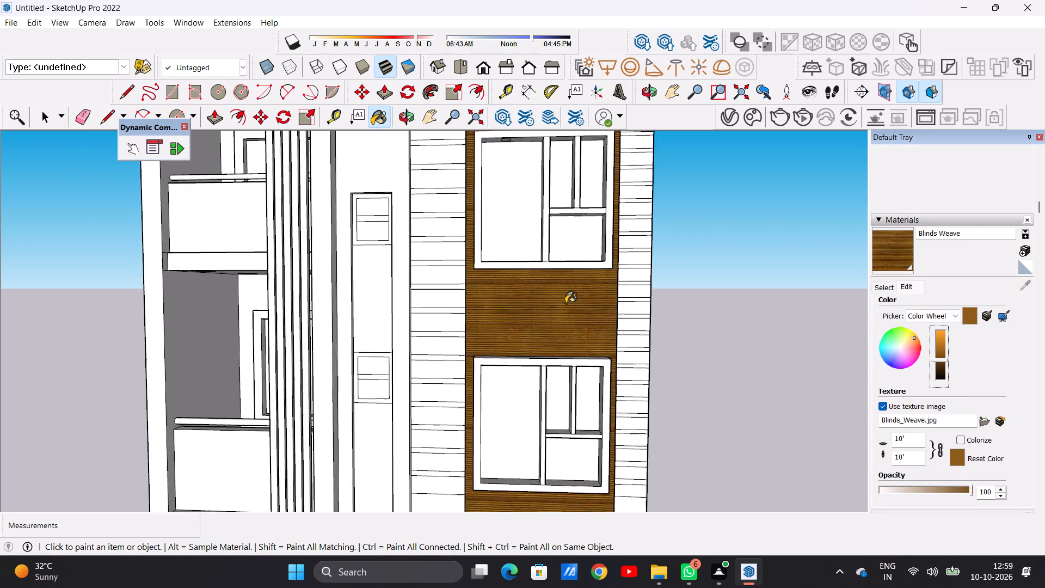
scroll(565, 303, "up", 3)
scroll(562, 379, "down", 20)
scroll(558, 322, "down", 5)
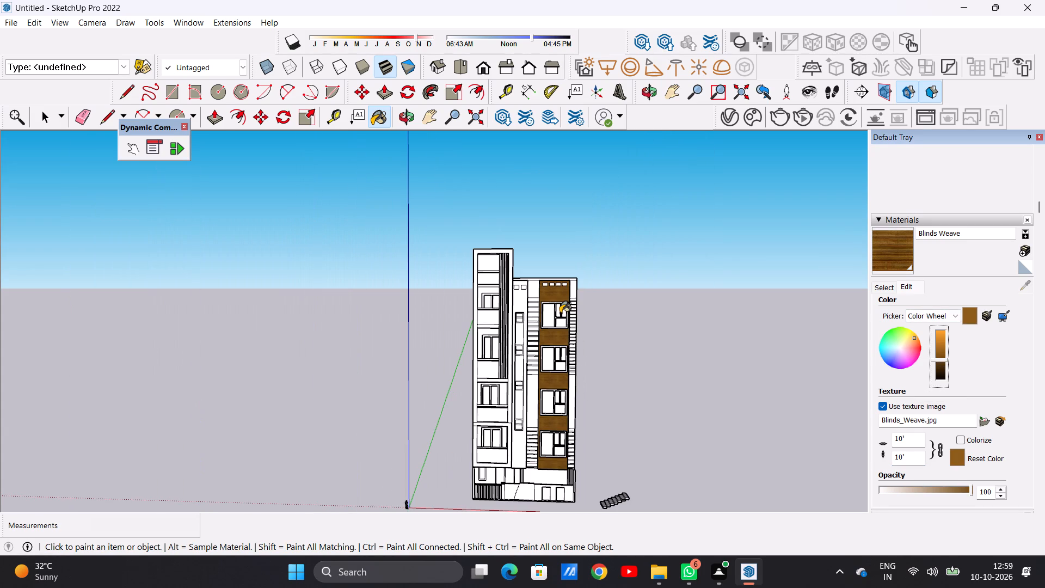
scroll(561, 355, "up", 7)
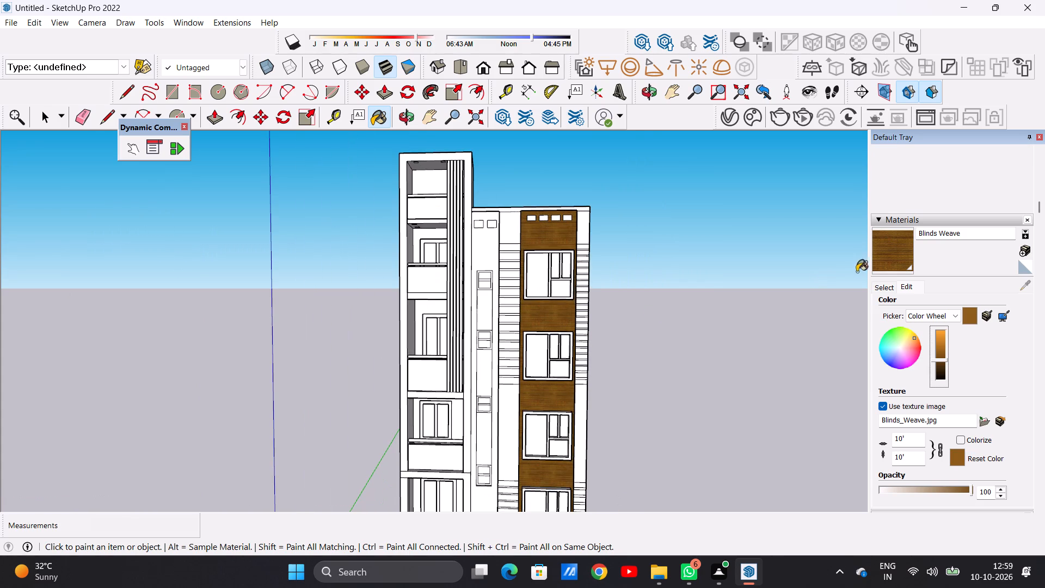
Paint the three panels between the small windows of the narrow vertical strip with Blinds Weave.
left_click(888, 252)
scroll(503, 253, "up", 6)
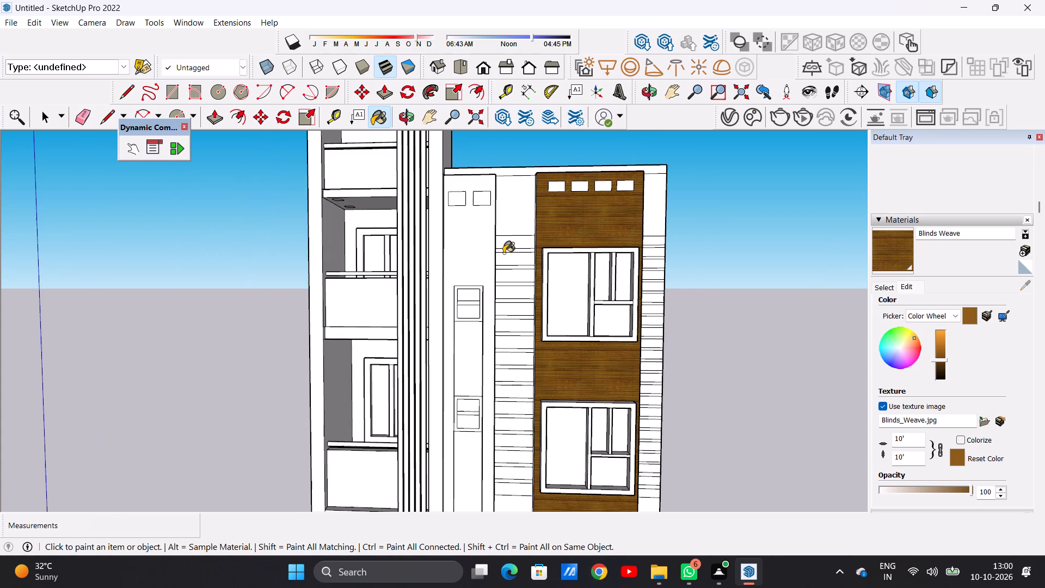
scroll(474, 244, "up", 7)
scroll(474, 248, "down", 8)
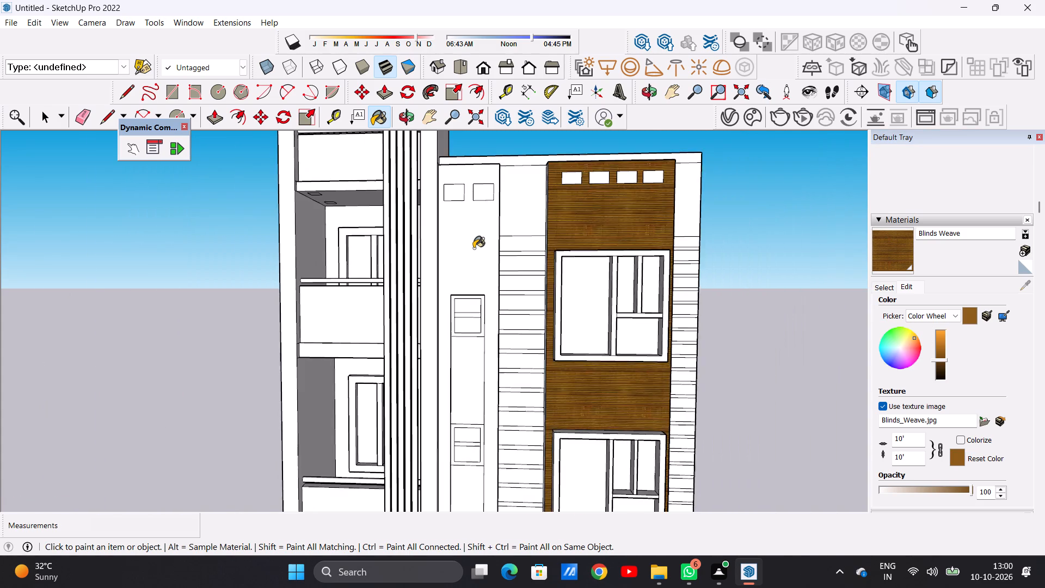
scroll(474, 248, "down", 3)
scroll(473, 360, "up", 13)
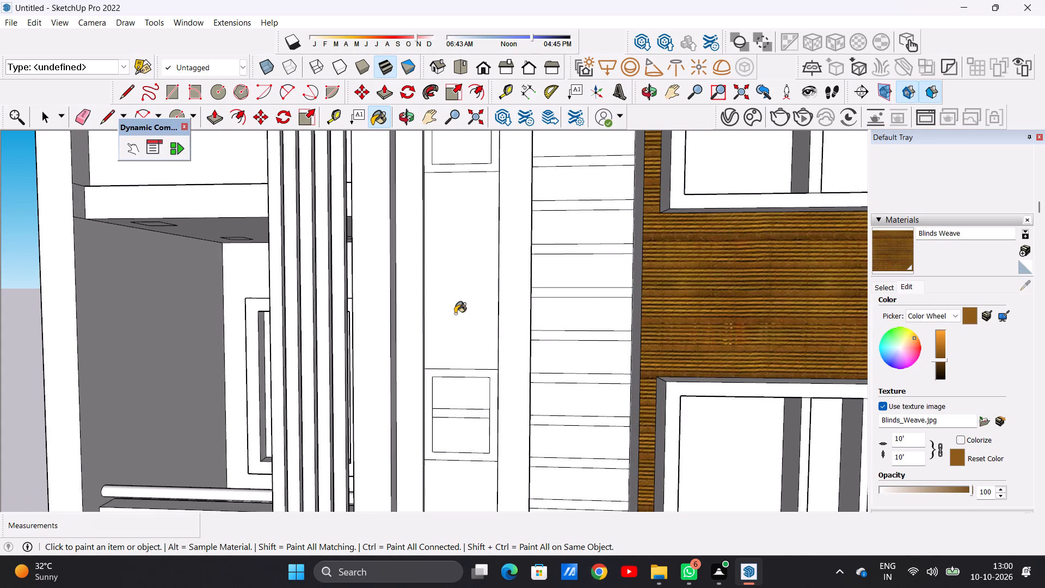
left_click(455, 314)
scroll(450, 281, "down", 17)
scroll(449, 353, "up", 6)
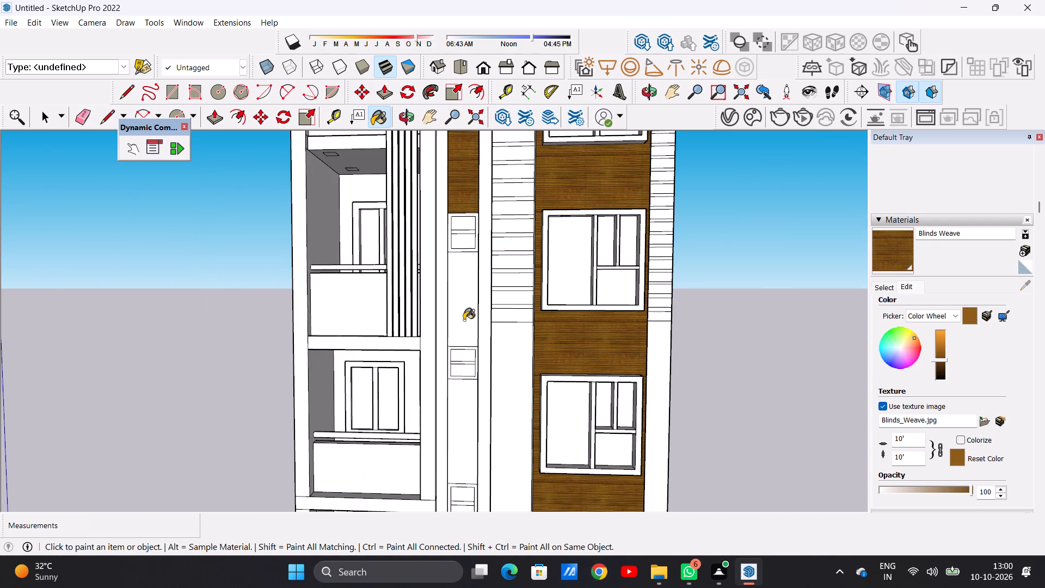
left_click(464, 320)
left_click(457, 414)
scroll(457, 414, "down", 3)
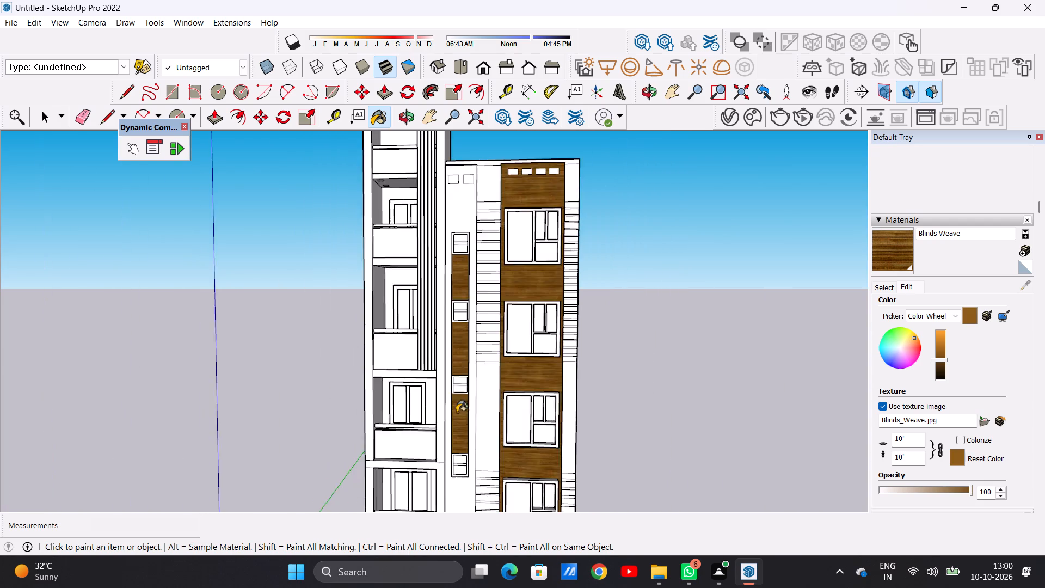
scroll(457, 412, "down", 12)
scroll(456, 389, "up", 7)
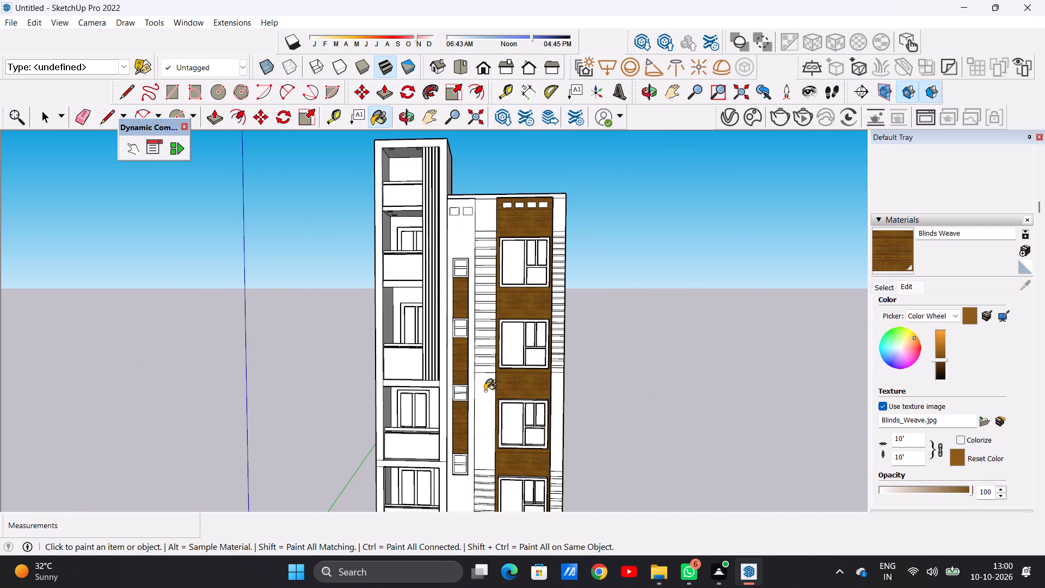
key("space")
Paint the curved-edge panel of the ground-floor front wall, including its top face, with Blinds Weave.
scroll(500, 341, "down", 12)
scroll(494, 414, "up", 11)
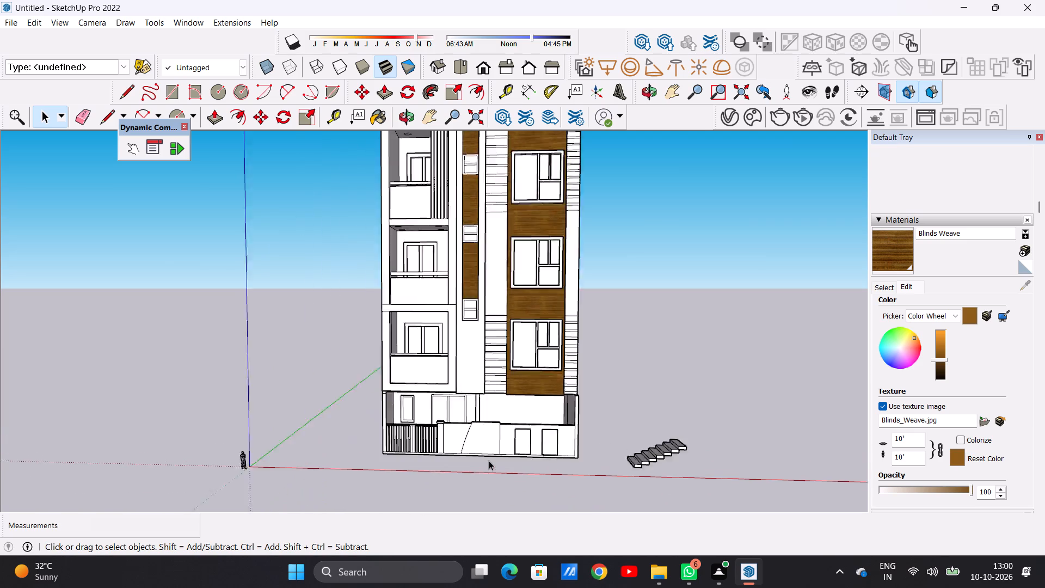
scroll(489, 461, "up", 11)
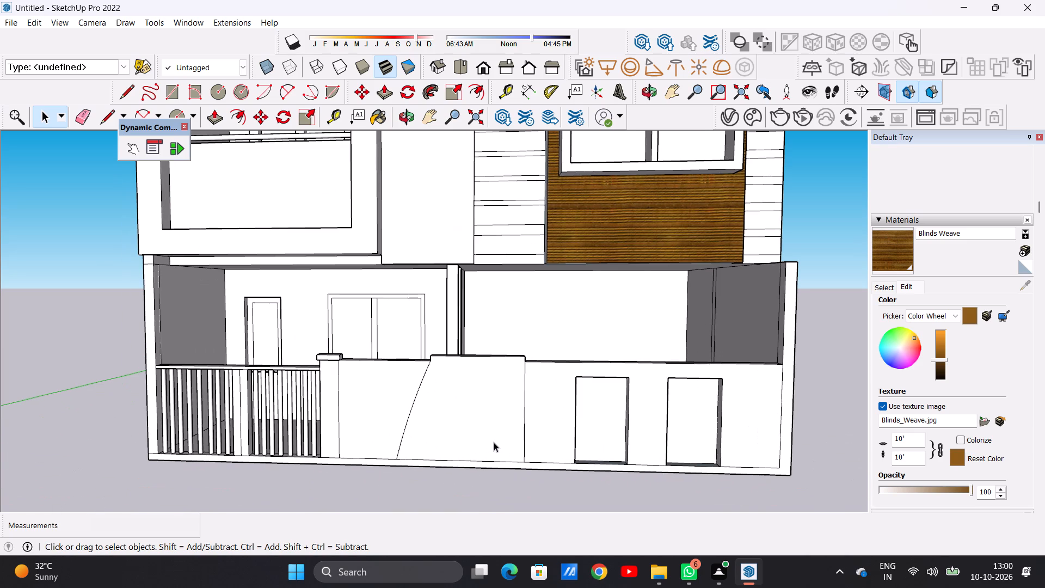
left_click(890, 256)
scroll(469, 428, "up", 5)
left_click(469, 415)
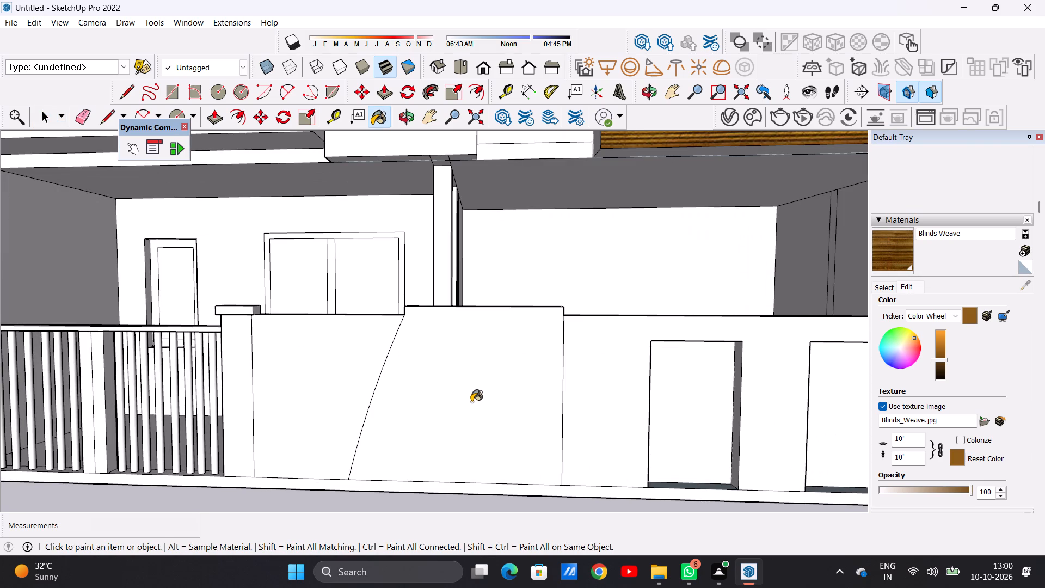
middle_click_drag(475, 342, 475, 431)
scroll(531, 344, "up", 3)
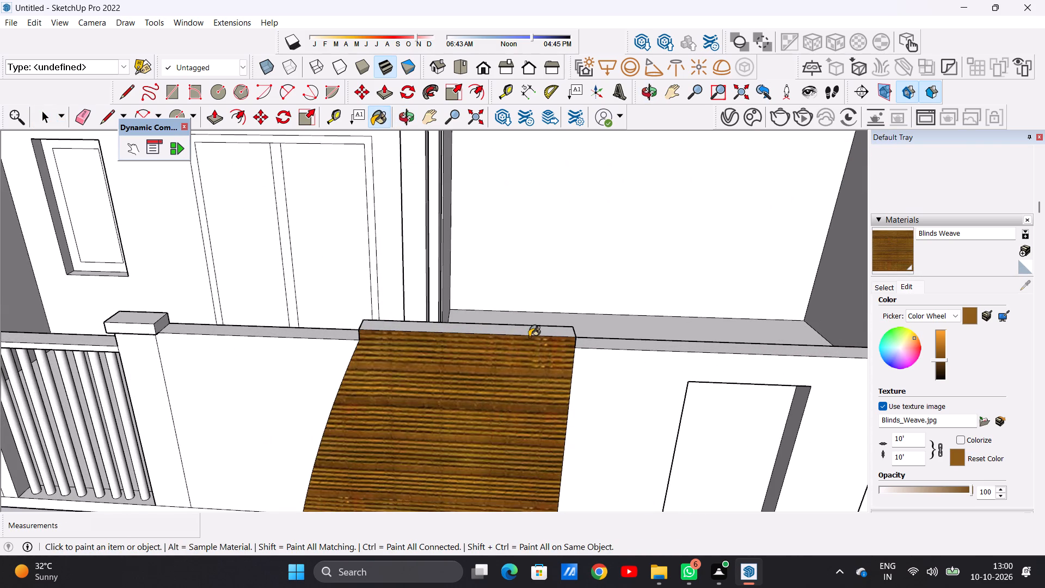
left_click(528, 333)
scroll(457, 375, "down", 13)
scroll(539, 384, "up", 7)
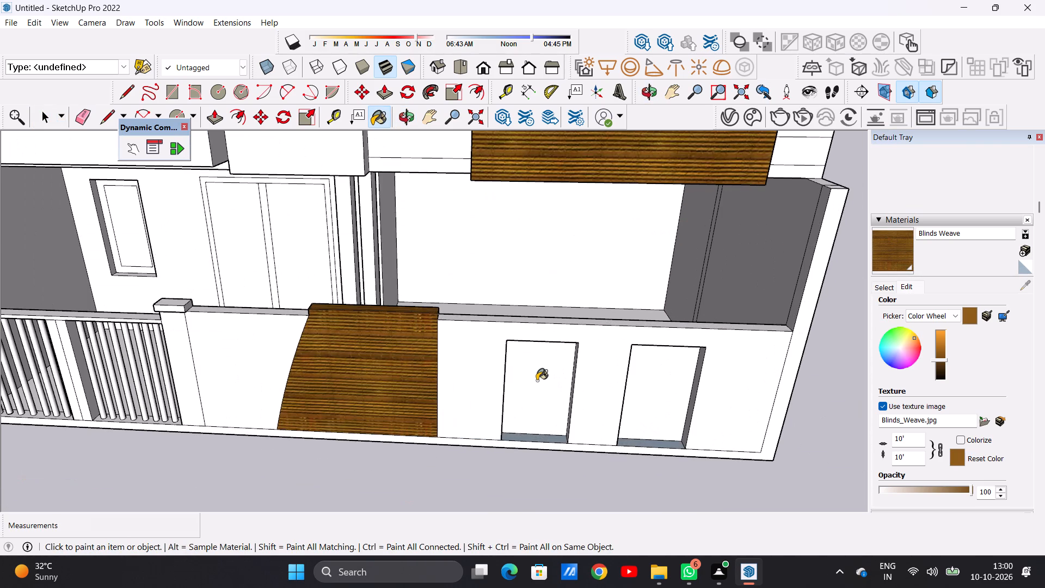
Paint the back and bottom faces of the two rectangular recesses in the ground-floor front wall with Blinds Weave.
left_click(537, 381)
left_click(637, 389)
scroll(498, 383, "down", 5)
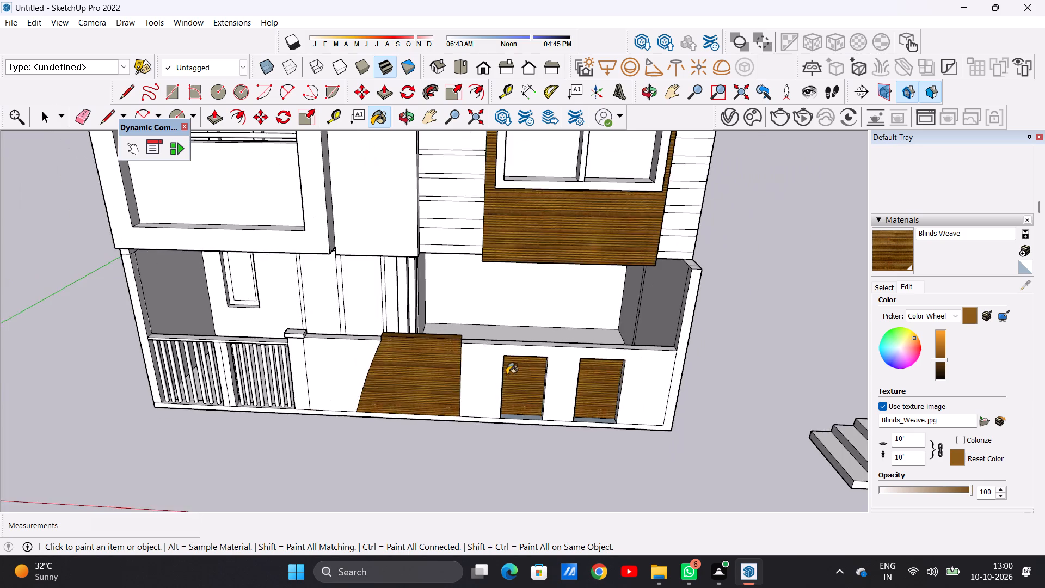
scroll(524, 402, "up", 2)
scroll(524, 403, "down", 1)
scroll(524, 404, "up", 4)
middle_click_drag(507, 399, 514, 432)
scroll(539, 425, "up", 7)
left_click(533, 421)
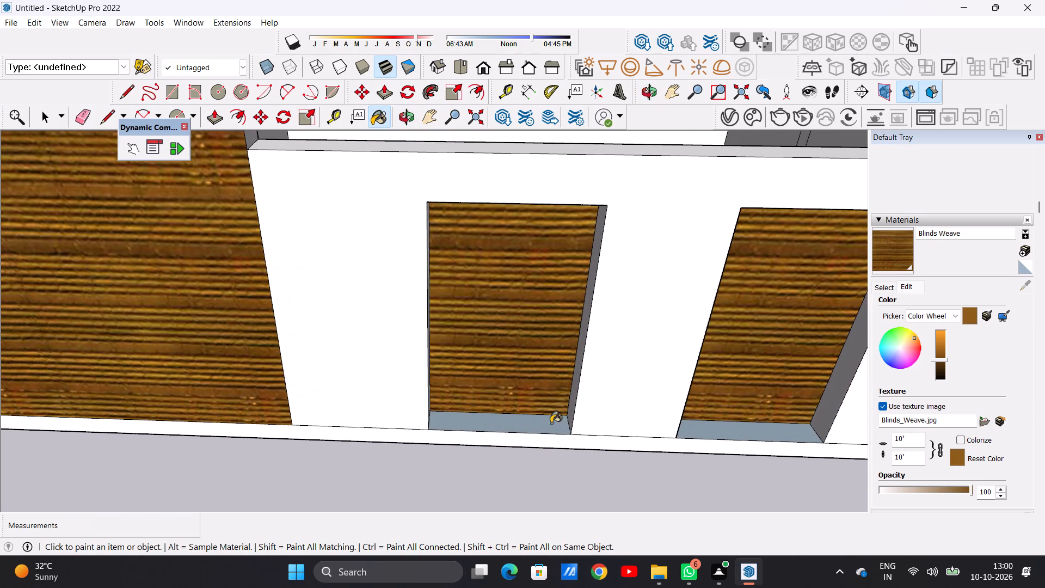
left_click(726, 425)
Paint the inner side faces of both rectangular front-wall recesses with Blinds Weave.
scroll(580, 378, "down", 5)
middle_click_drag(595, 385, 460, 322)
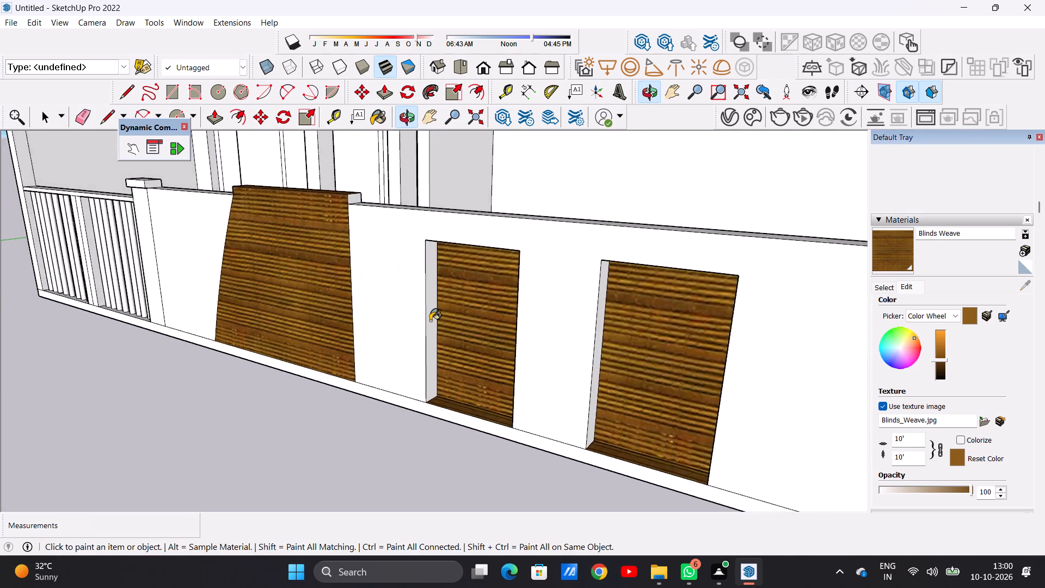
scroll(430, 321, "up", 3)
left_click(432, 318)
scroll(448, 352, "down", 6)
middle_click_drag(452, 373, 697, 363)
scroll(696, 320, "up", 6)
left_click(663, 307)
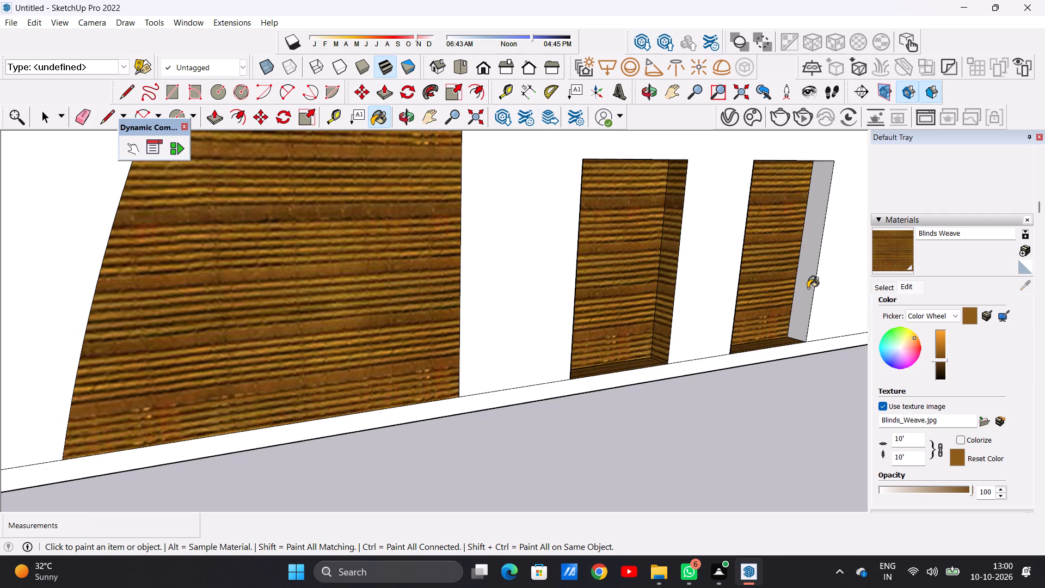
left_click(808, 288)
scroll(579, 326, "down", 6)
middle_click_drag(667, 329, 421, 321)
scroll(421, 320, "down", 2)
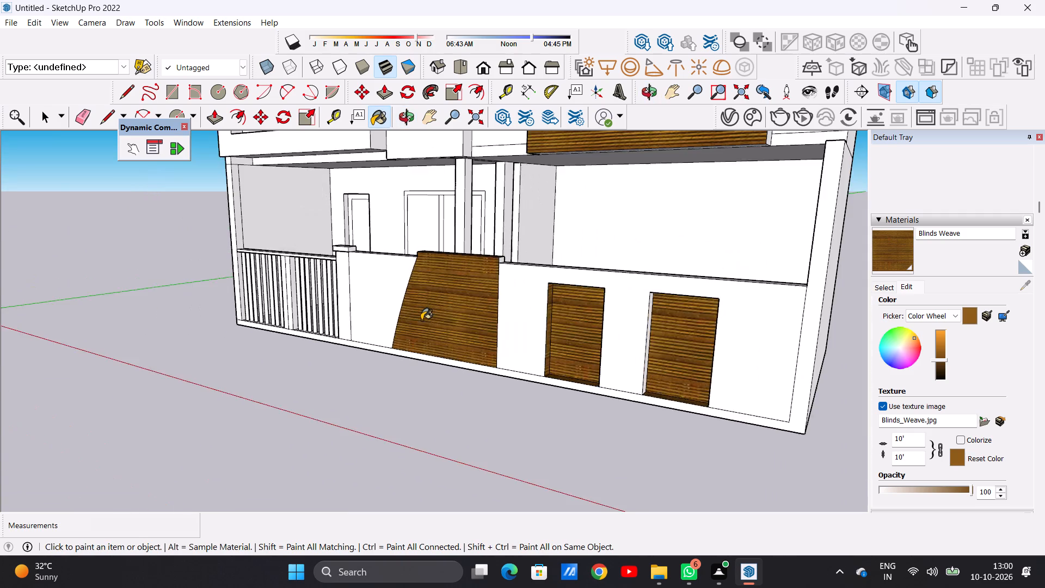
scroll(421, 320, "down", 8)
middle_click_drag(556, 331, 493, 342)
scroll(522, 347, "up", 7)
left_click(512, 345)
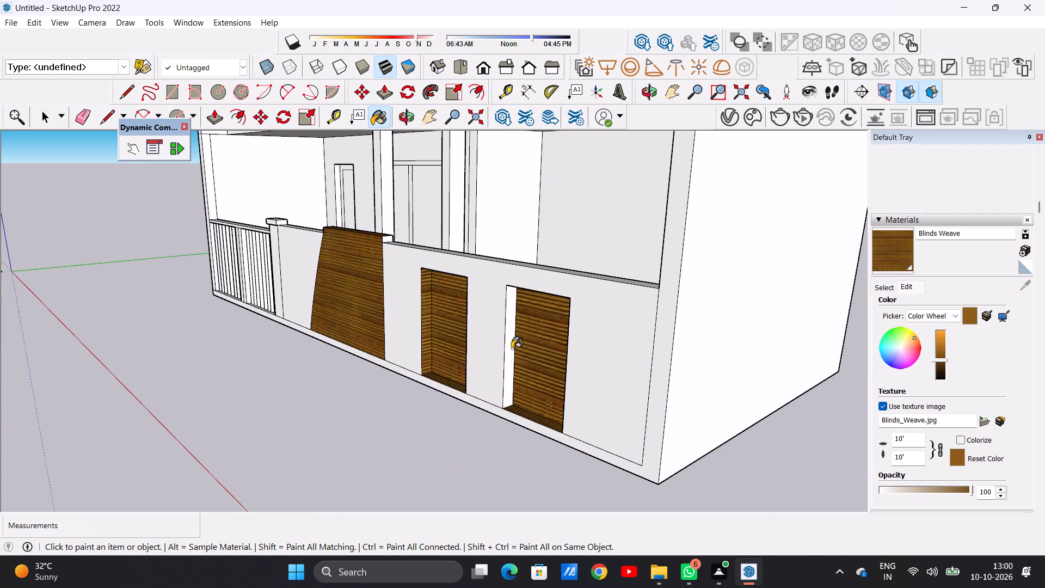
Paint the top inner faces of both front-wall recesses with Blinds Weave.
scroll(528, 357, "down", 6)
middle_click_drag(499, 376, 554, 289)
scroll(595, 238, "up", 3)
scroll(593, 237, "down", 1)
scroll(593, 237, "up", 12)
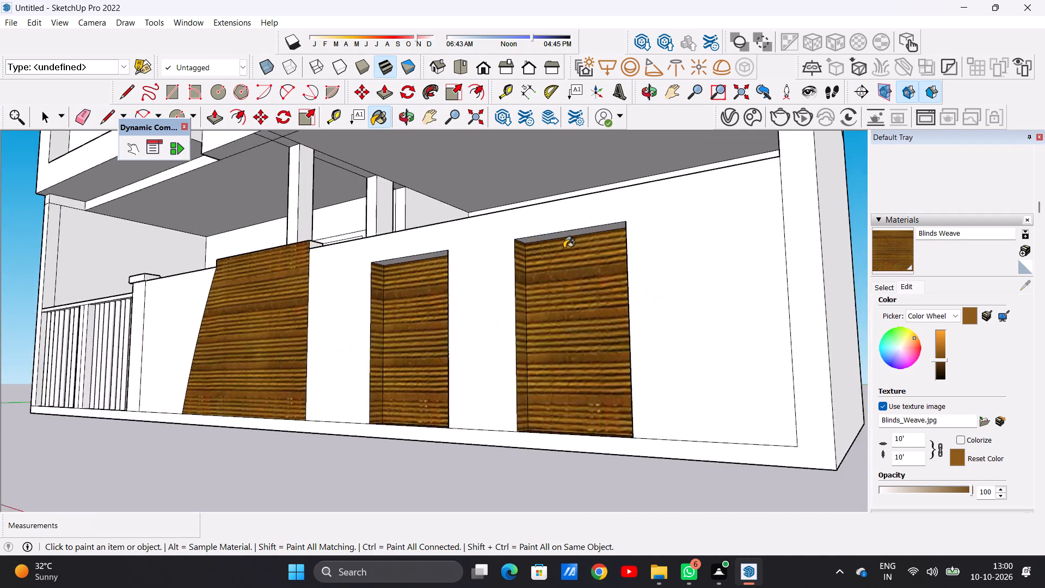
scroll(564, 248, "up", 5)
left_click(541, 223)
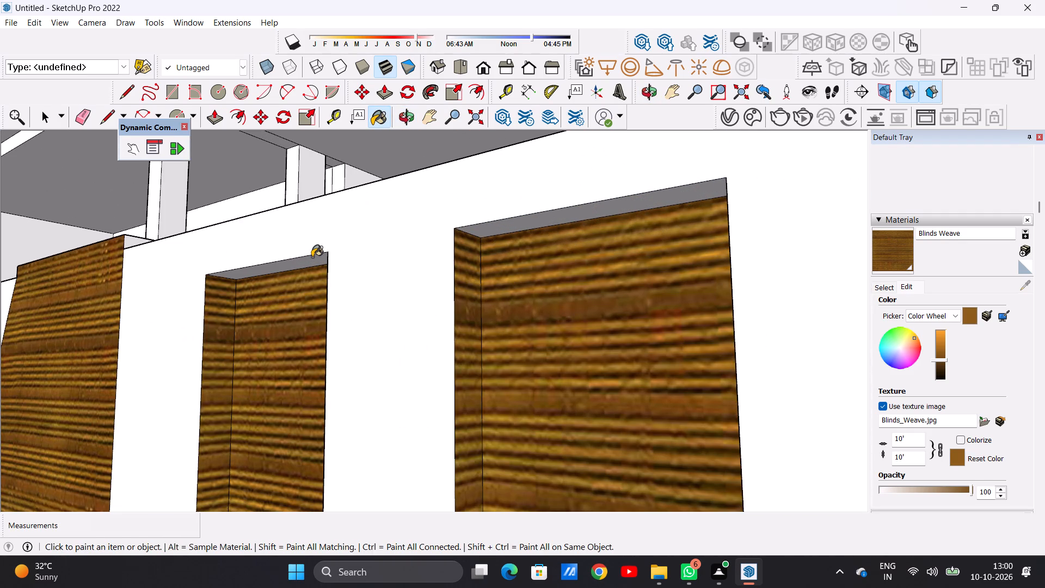
left_click(312, 257)
key("space")
Pick the Formica Blue material from the Synthetic Surfaces collection for the grooved facade bands.
scroll(311, 378, "down", 12)
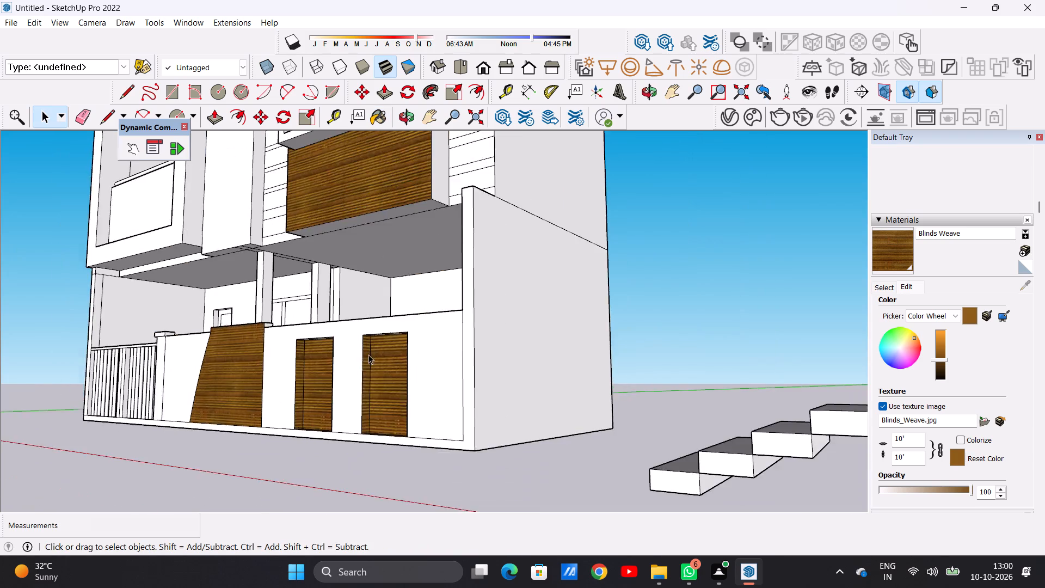
scroll(368, 354, "down", 9)
middle_click_drag(367, 360, 530, 420)
scroll(437, 420, "down", 3)
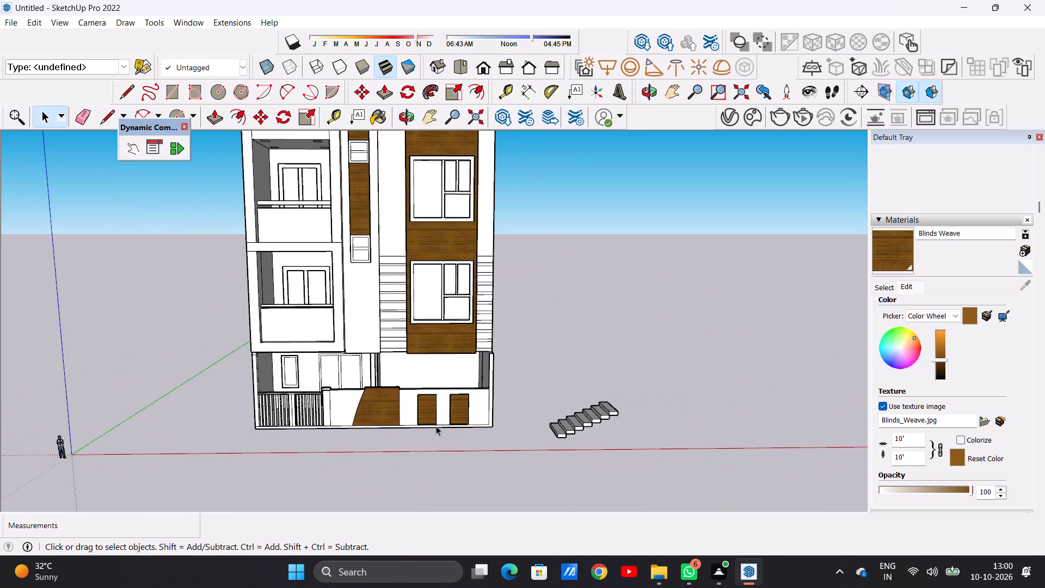
scroll(436, 426, "down", 13)
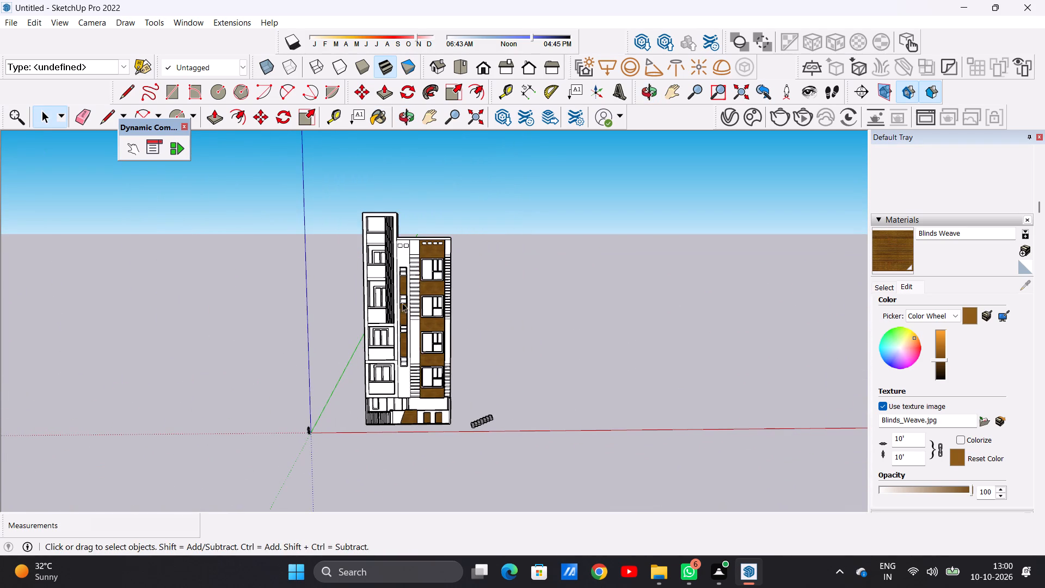
scroll(423, 290, "up", 15)
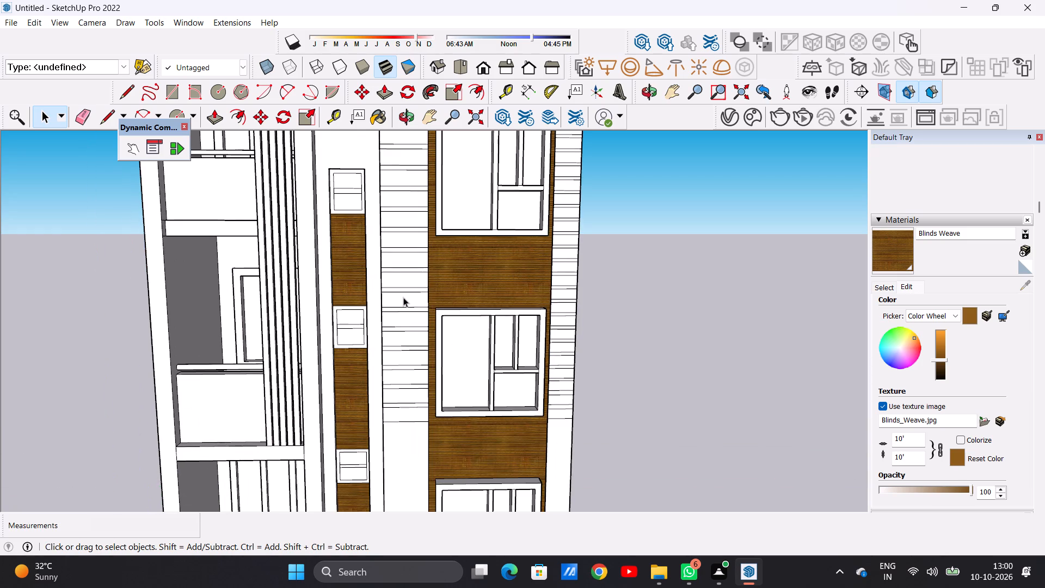
left_click(881, 288)
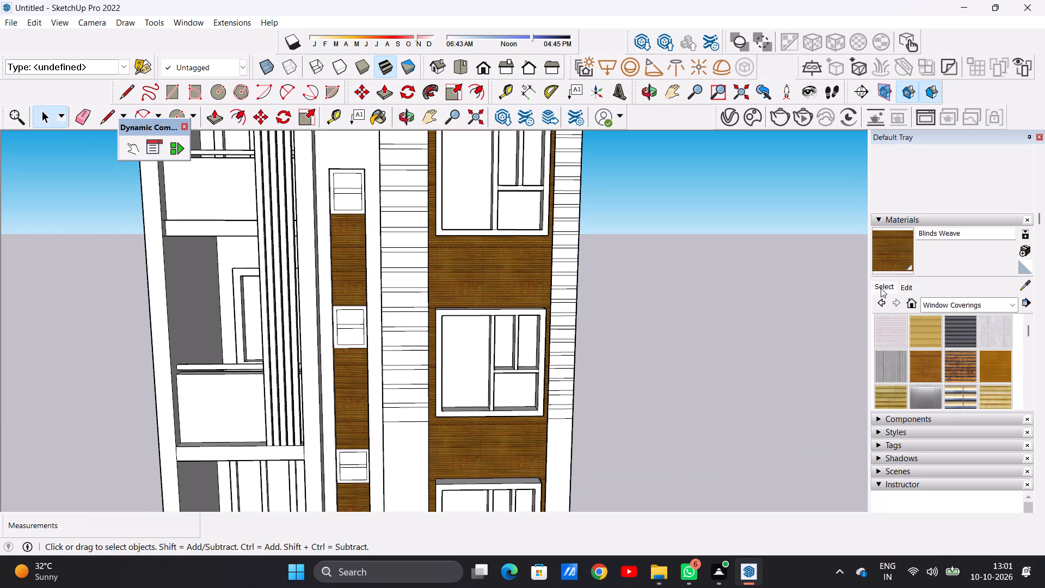
left_click(1009, 303)
left_click(977, 436)
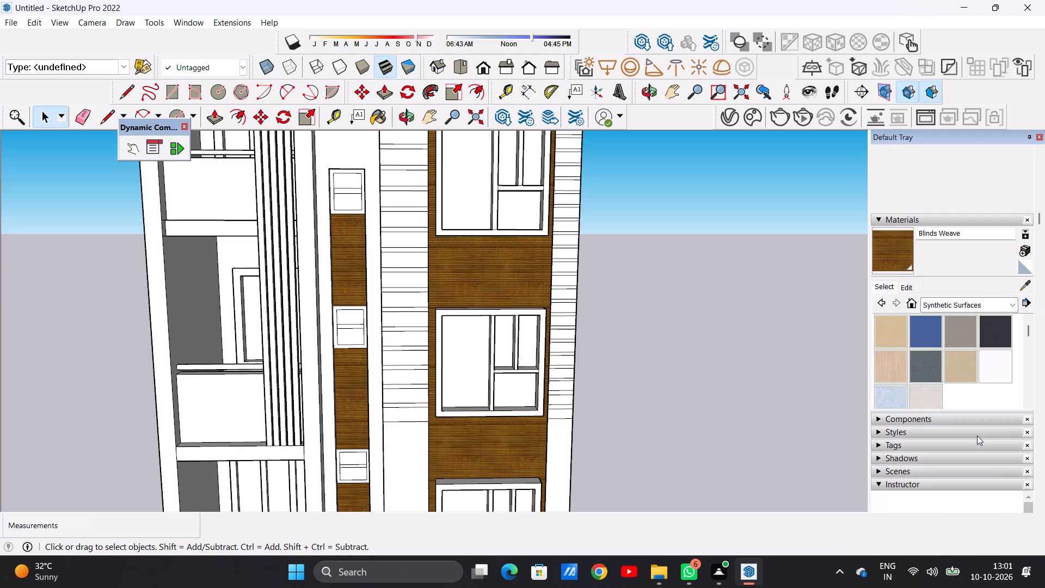
left_click(925, 332)
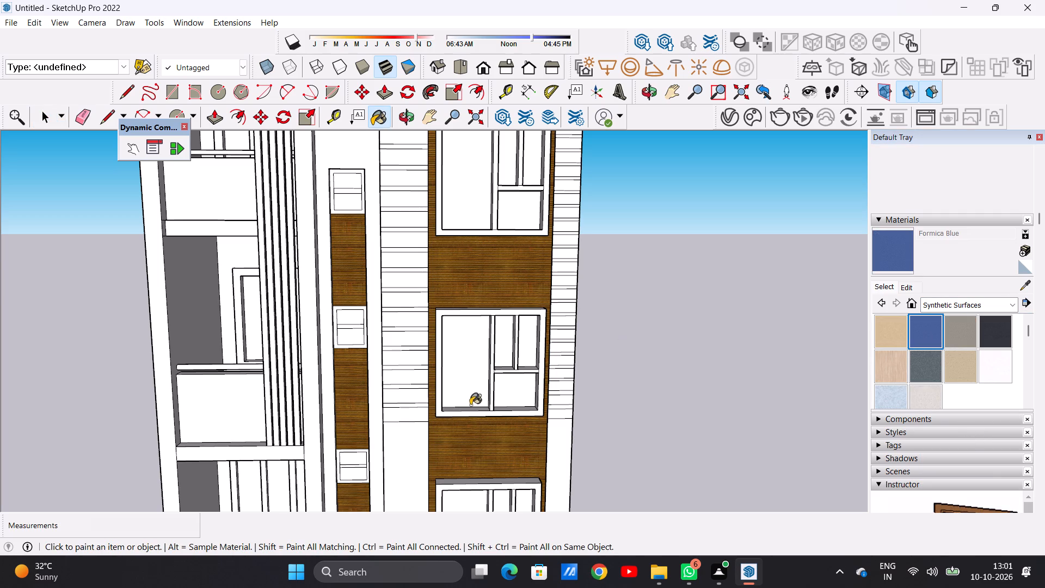
Paint the top seven wide bands between the narrow vertical strip and the window column with Formica Blue.
scroll(391, 403, "down", 4)
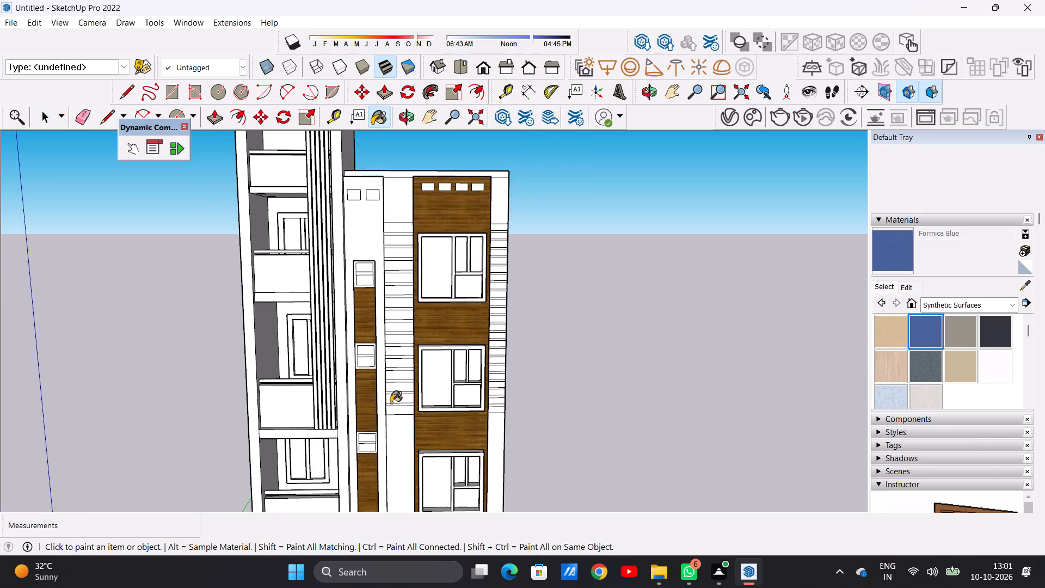
scroll(391, 403, "down", 2)
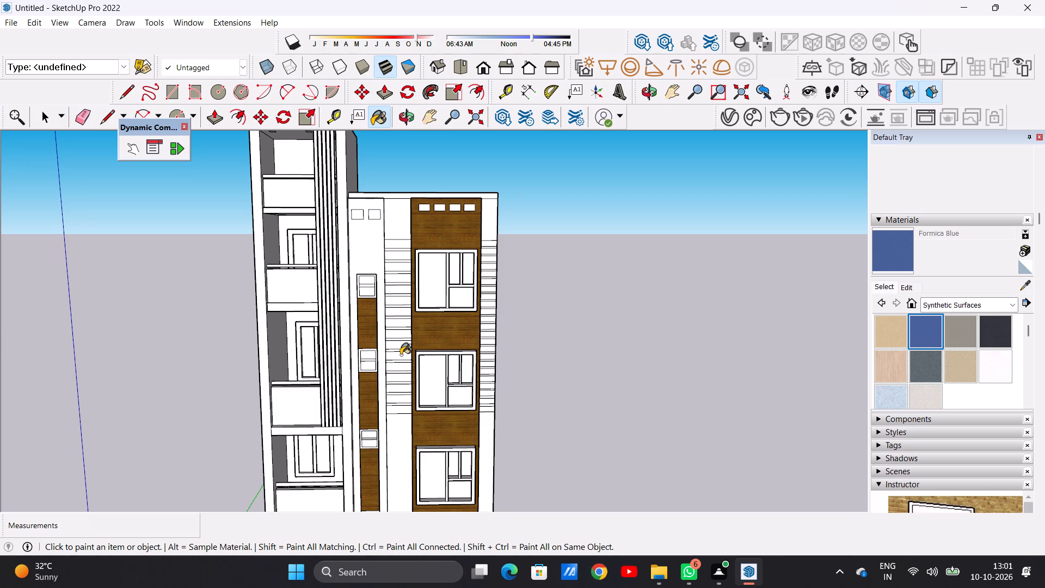
scroll(403, 400, "down", 5)
scroll(403, 345, "up", 7)
scroll(406, 298, "up", 1)
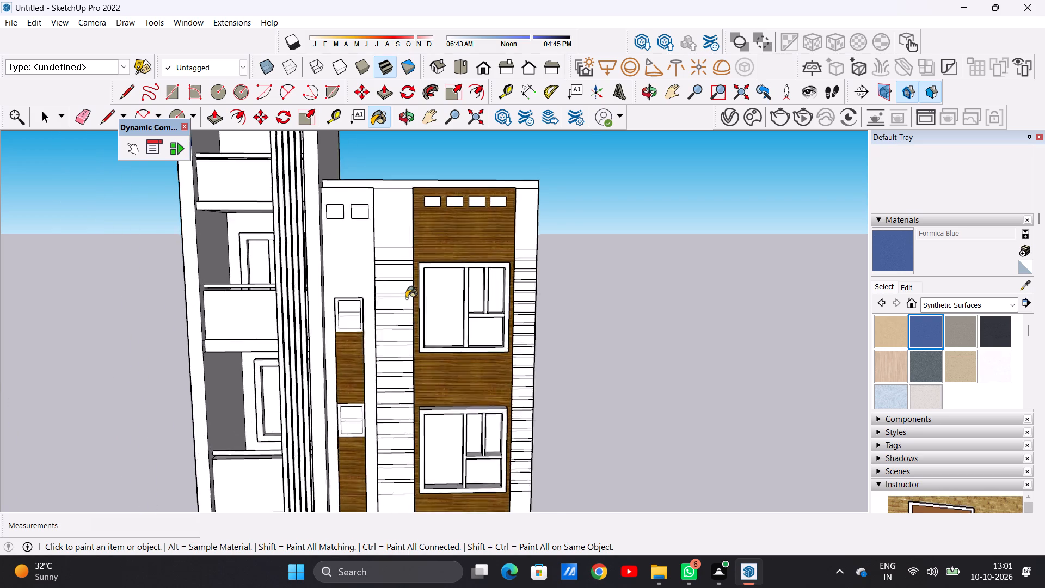
scroll(406, 298, "up", 9)
left_click(402, 212)
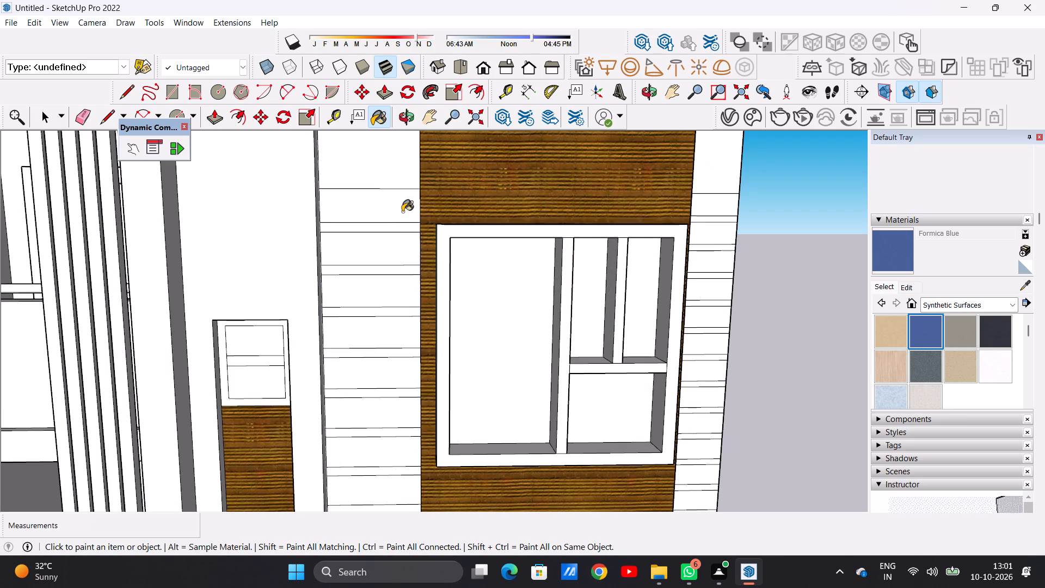
left_click(401, 252)
left_click(397, 295)
left_click(391, 329)
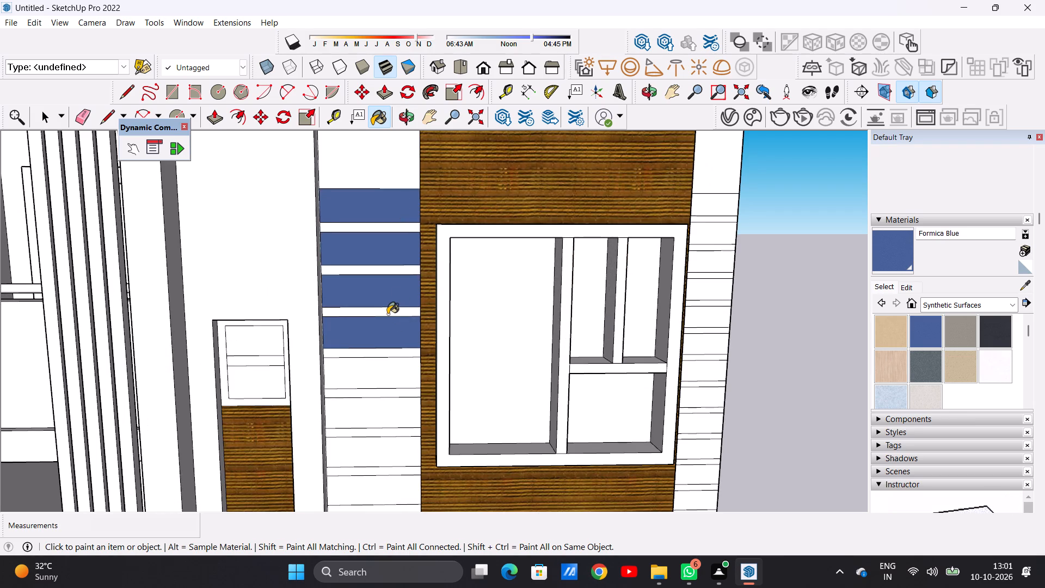
scroll(388, 312, "down", 11)
scroll(380, 346, "up", 7)
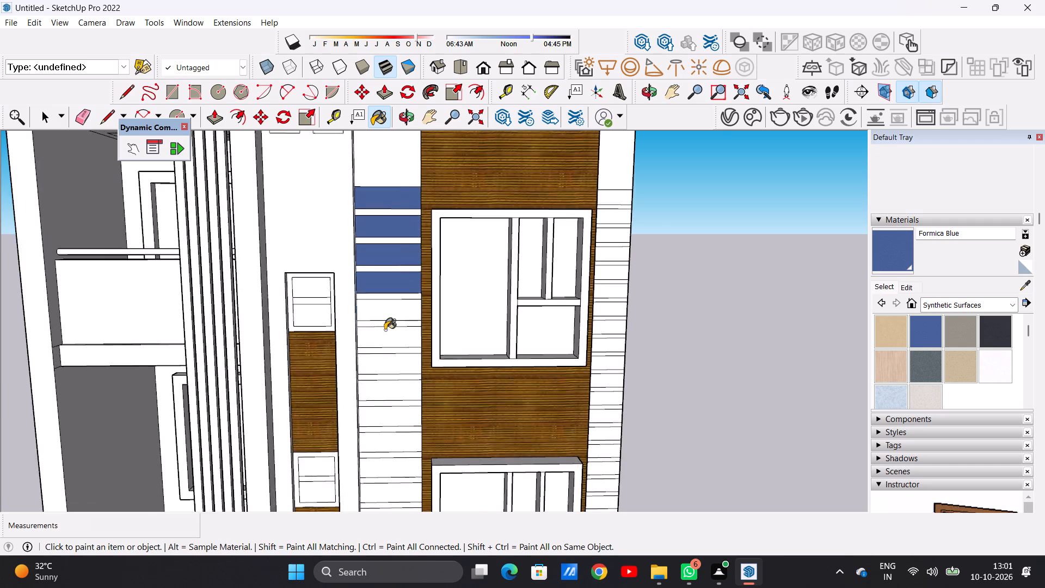
scroll(385, 330, "up", 5)
left_click(399, 310)
left_click(401, 353)
left_click(403, 397)
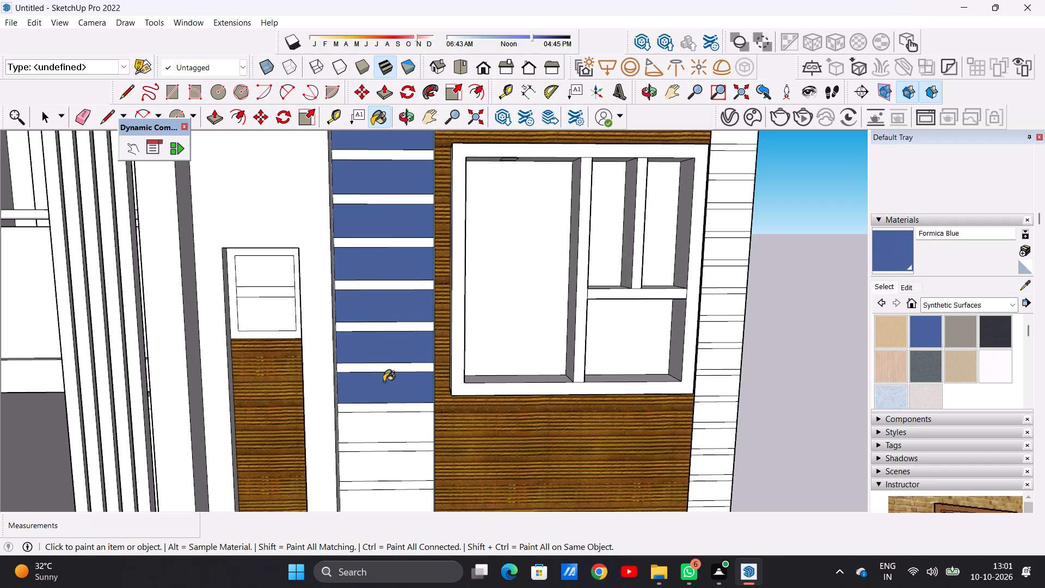
Darken the Formica Blue material slightly by lowering its colour brightness.
scroll(386, 367, "down", 5)
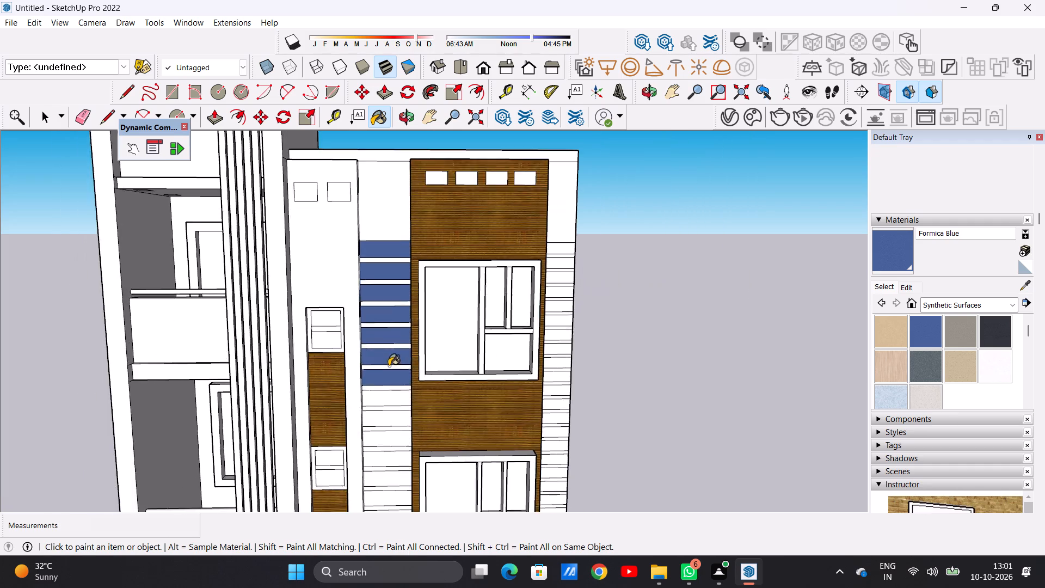
scroll(389, 366, "down", 7)
left_click(908, 285)
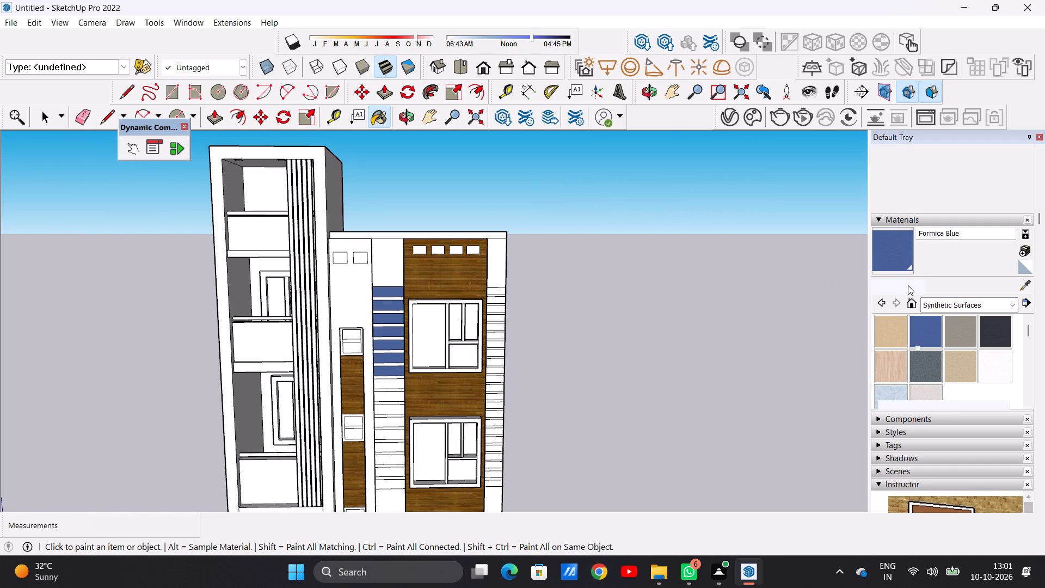
left_click(939, 353)
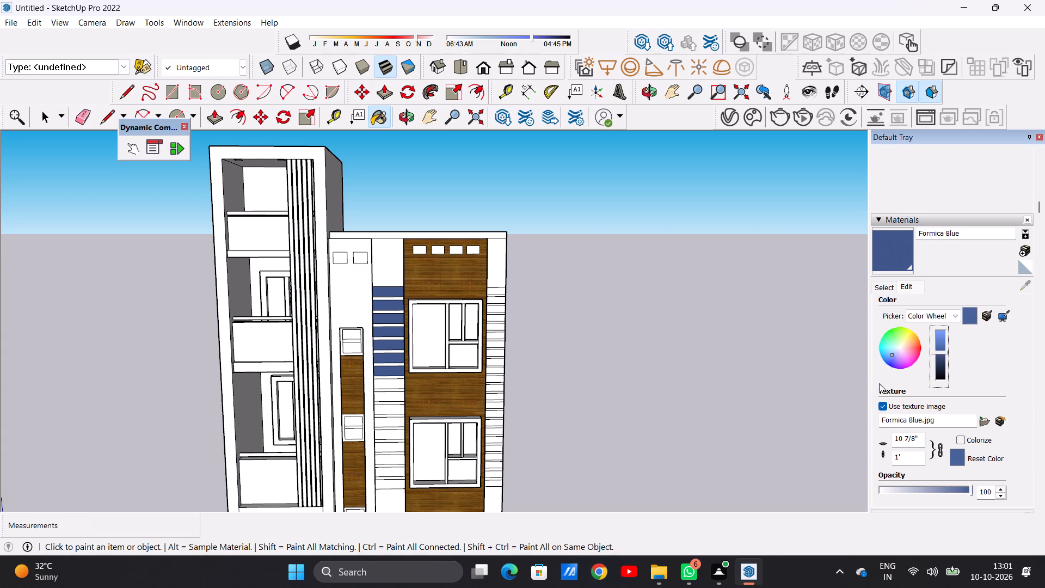
left_click(940, 356)
Paint the remaining nine wide bands of the upper group left of the window column with Formica Blue.
scroll(389, 303, "down", 6)
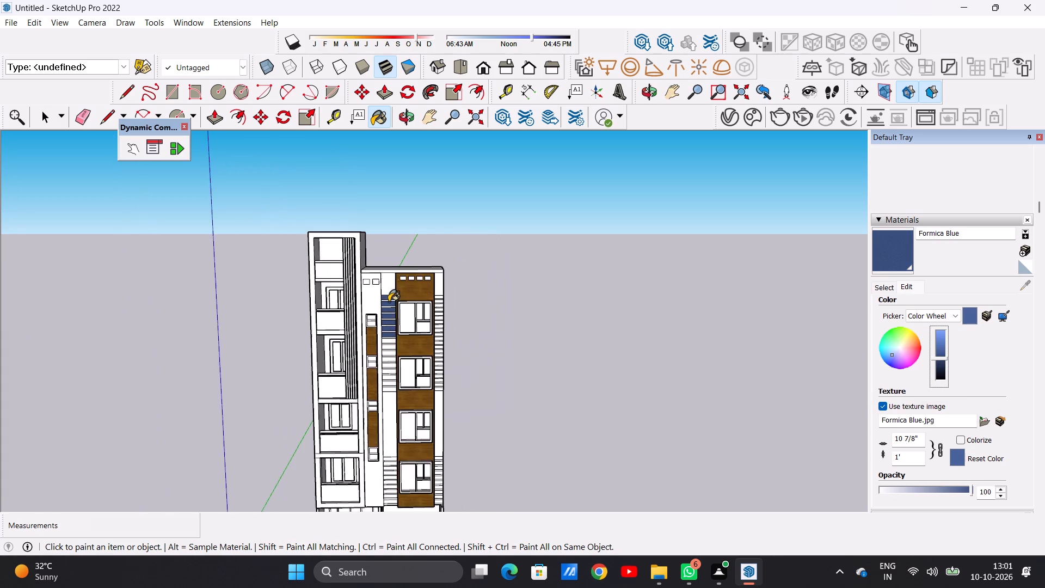
scroll(389, 302, "down", 5)
scroll(390, 318, "up", 20)
scroll(390, 318, "up", 6)
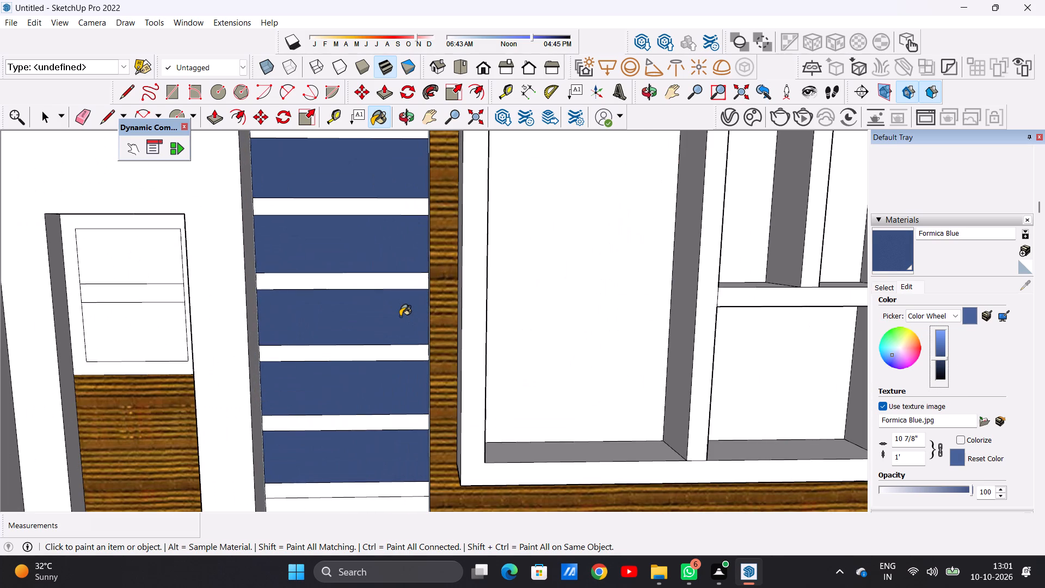
scroll(378, 321, "down", 10)
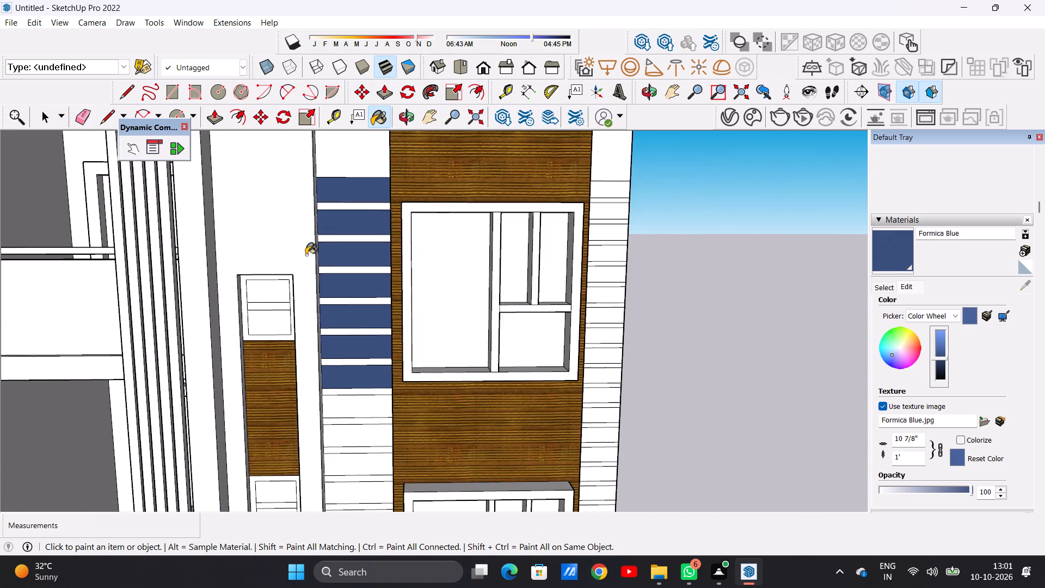
scroll(306, 255, "down", 14)
scroll(324, 314, "up", 18)
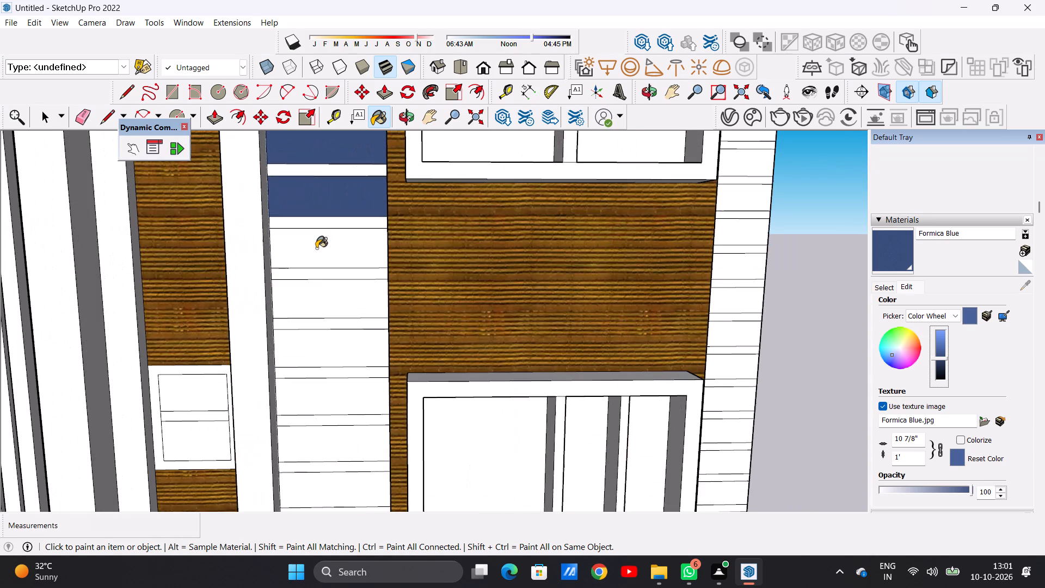
left_click(317, 248)
left_click(329, 310)
left_click(332, 355)
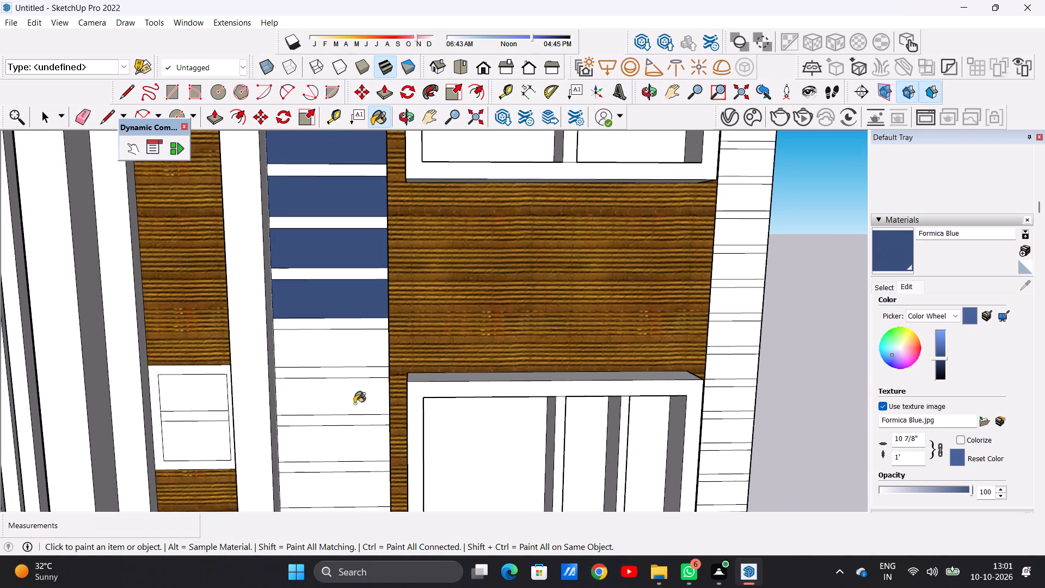
left_click(354, 410)
scroll(315, 298, "down", 7)
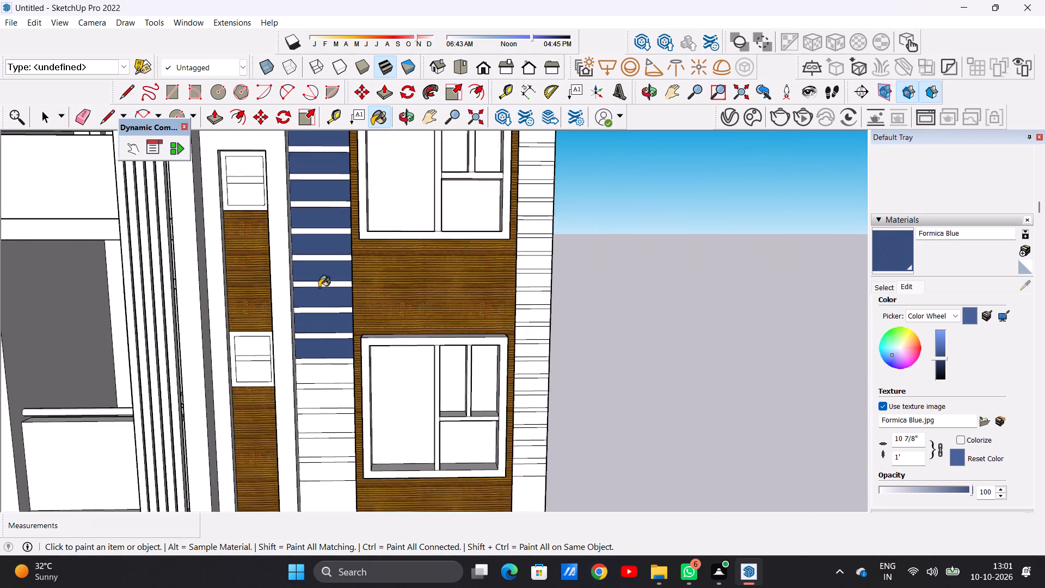
scroll(319, 287, "down", 4)
scroll(315, 370, "up", 13)
left_click(343, 328)
left_click(351, 400)
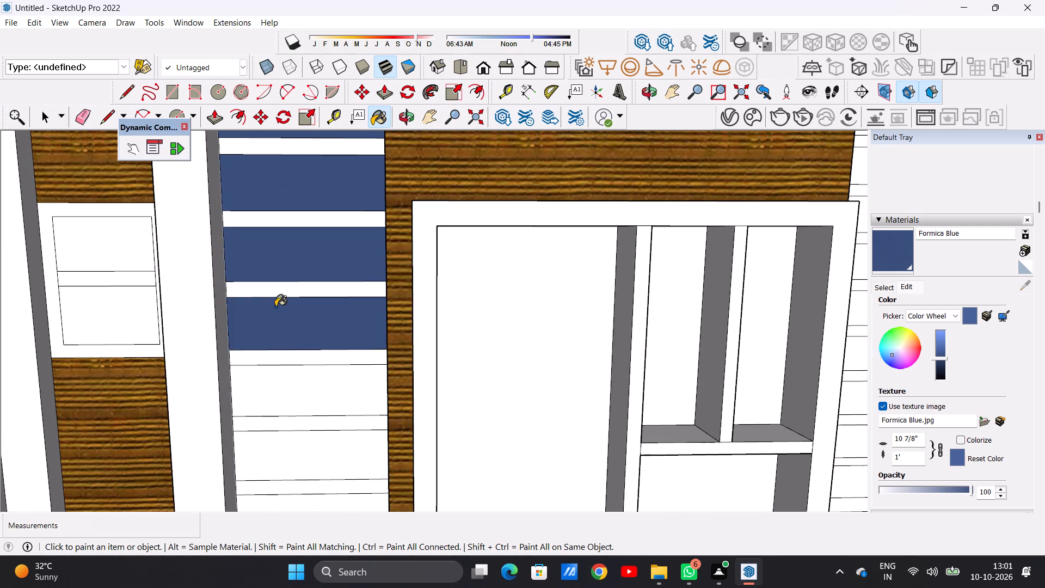
scroll(284, 256, "down", 10)
scroll(310, 340, "up", 5)
left_click(299, 344)
left_click(304, 381)
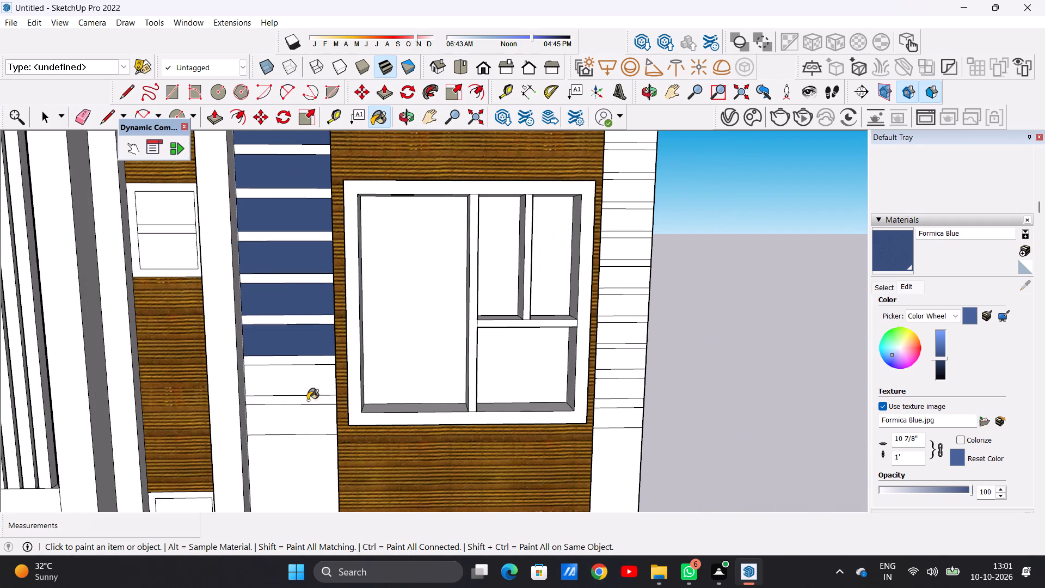
left_click(309, 422)
Paint the top seven wide bands on the outer strip right of the window column with Formica Blue.
scroll(282, 412, "down", 20)
scroll(319, 331, "up", 2)
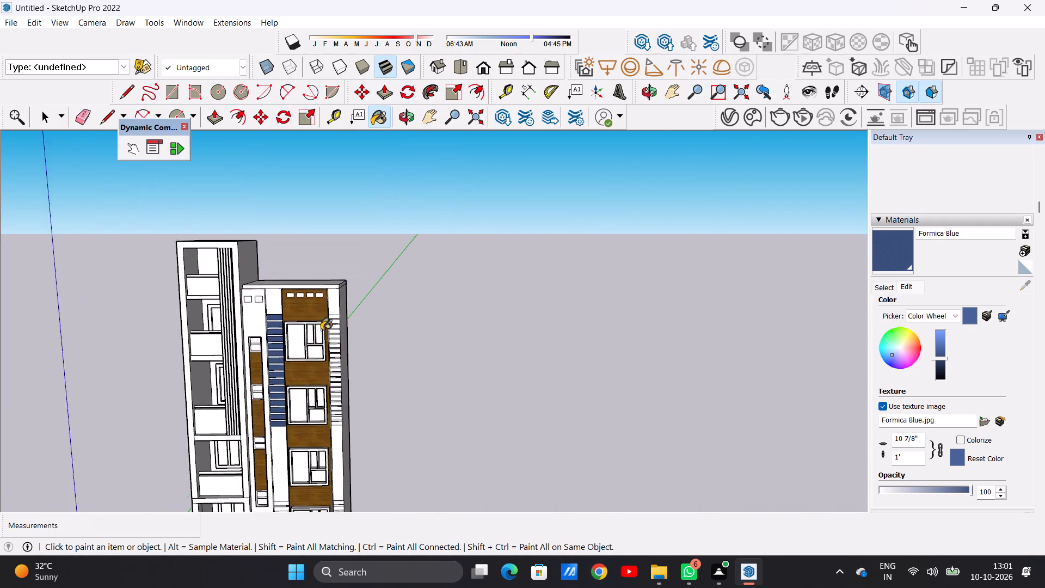
scroll(321, 330, "up", 19)
left_click(342, 298)
left_click(347, 329)
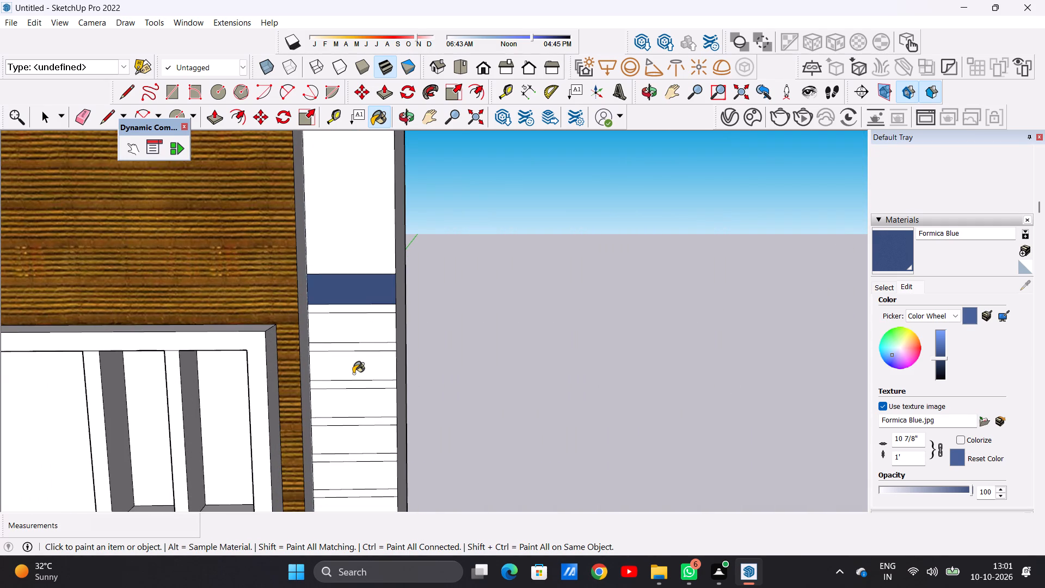
left_click(353, 375)
left_click(358, 407)
scroll(340, 296, "down", 16)
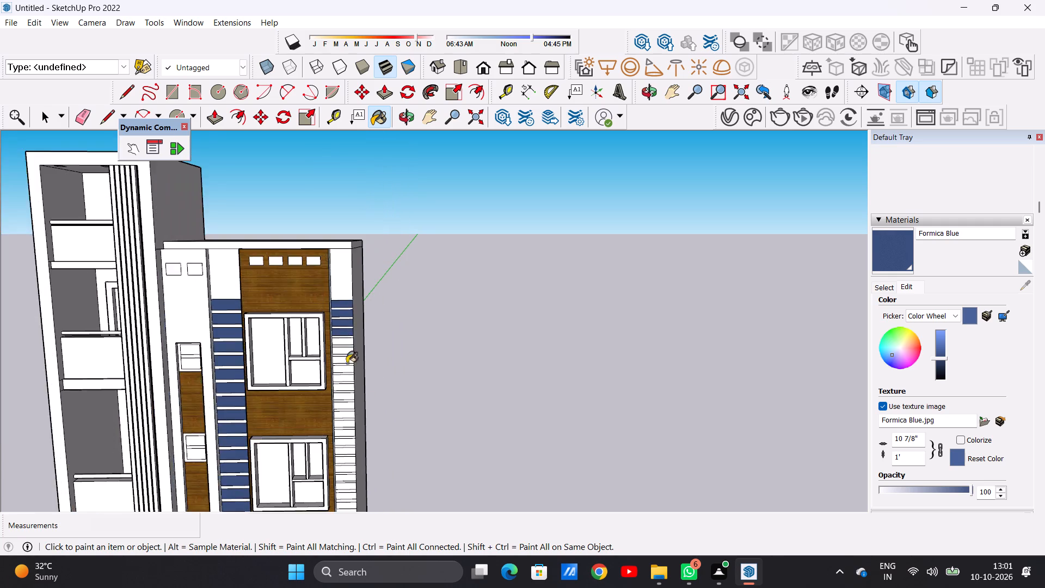
scroll(366, 393, "up", 13)
scroll(298, 274, "down", 4)
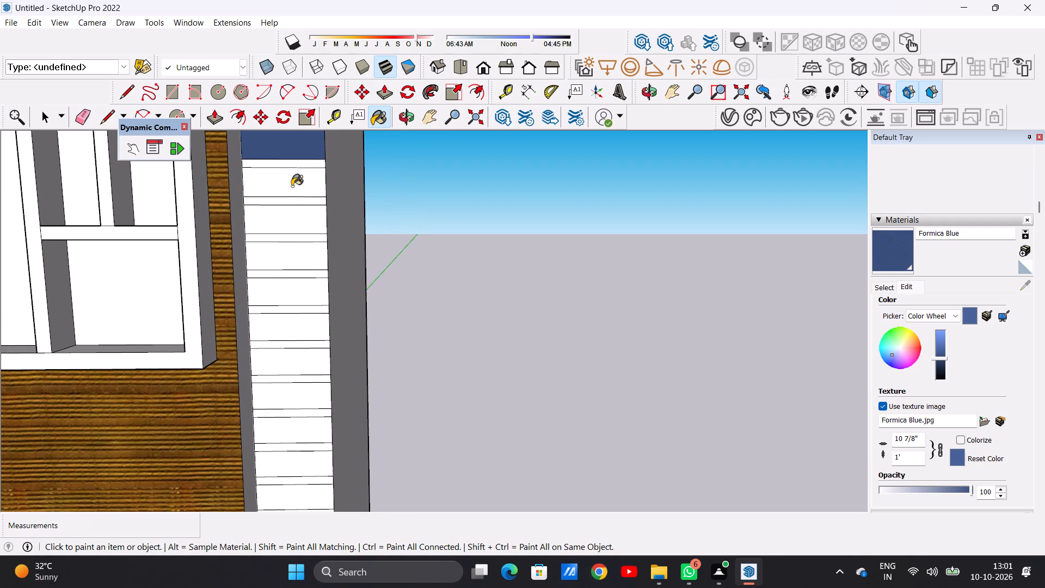
left_click(293, 203)
left_click(299, 236)
left_click(304, 261)
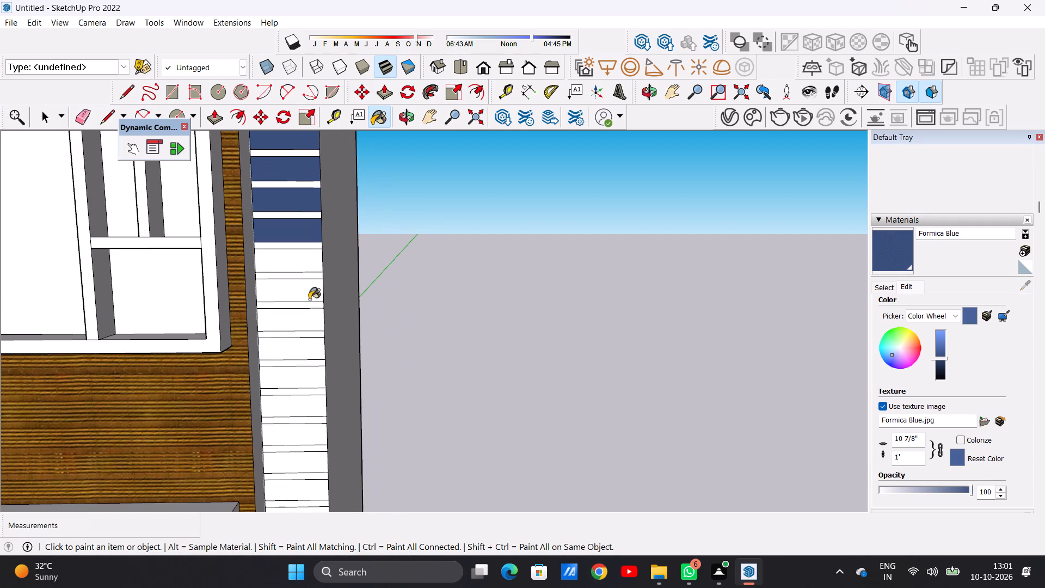
Paint the facade bands right of the top window and the wood panel beneath it with Formica Blue.
left_click(309, 295)
scroll(309, 293, "down", 6)
scroll(309, 302, "up", 7)
left_click(308, 311)
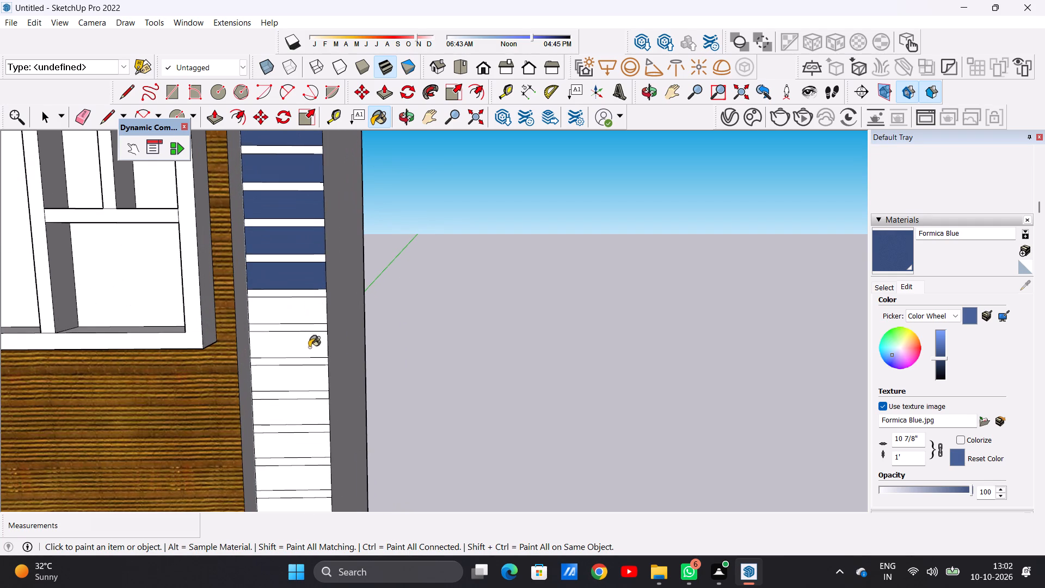
left_click(310, 350)
left_click(311, 381)
scroll(280, 300, "down", 12)
scroll(284, 376, "up", 9)
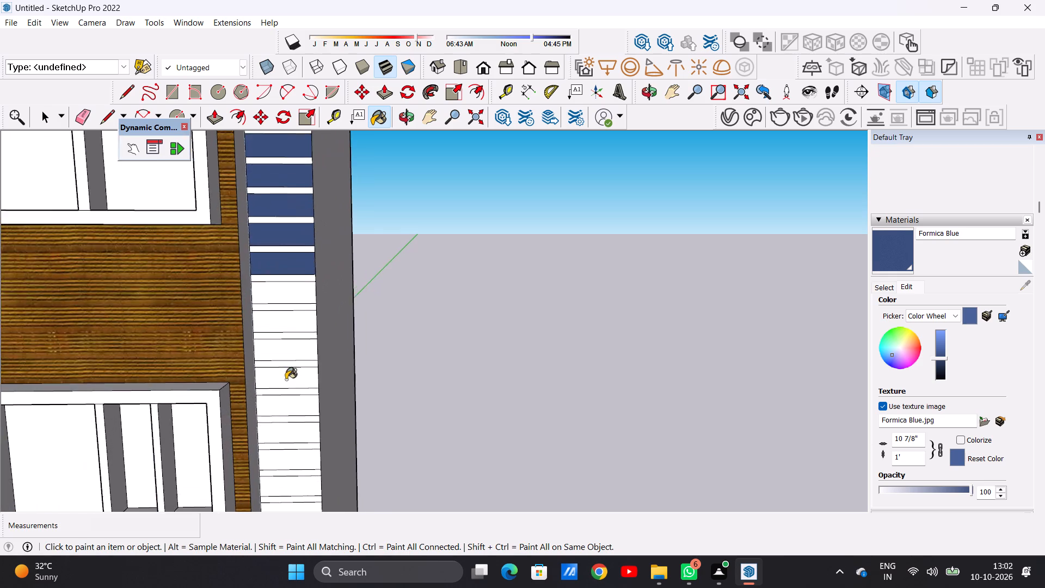
scroll(286, 379, "up", 4)
left_click(278, 240)
left_click(285, 284)
left_click(281, 318)
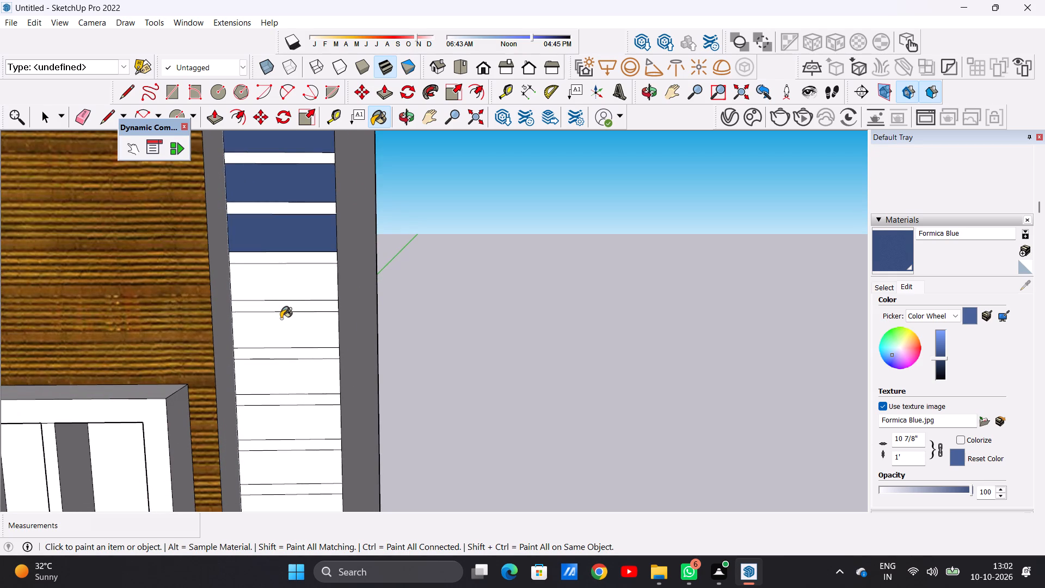
Paint the remaining upper bands on the facade's right strip, down past the second window from the top, with Formica Blue.
scroll(282, 332, "down", 16)
scroll(296, 378, "up", 9)
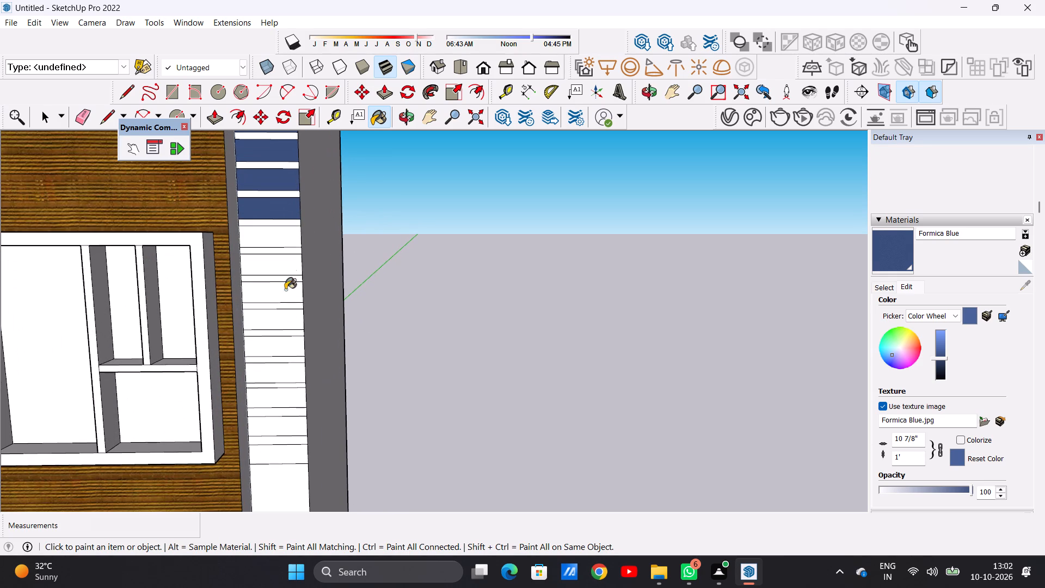
left_click(282, 242)
left_click(284, 272)
left_click(286, 292)
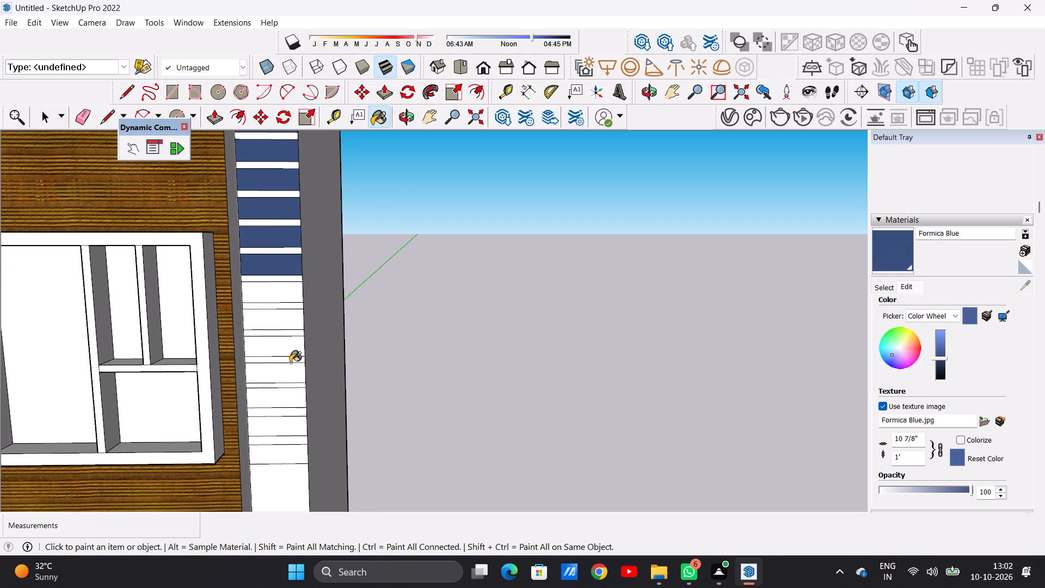
scroll(292, 368, "up", 5)
left_click(279, 289)
left_click(285, 336)
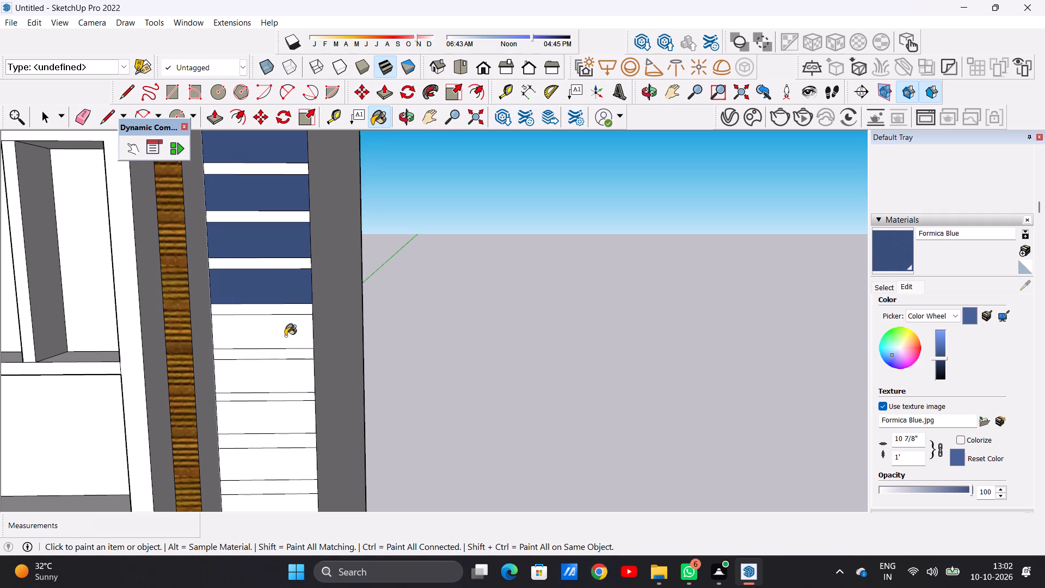
left_click(284, 366)
scroll(279, 359, "down", 14)
scroll(276, 388, "up", 15)
left_click(268, 290)
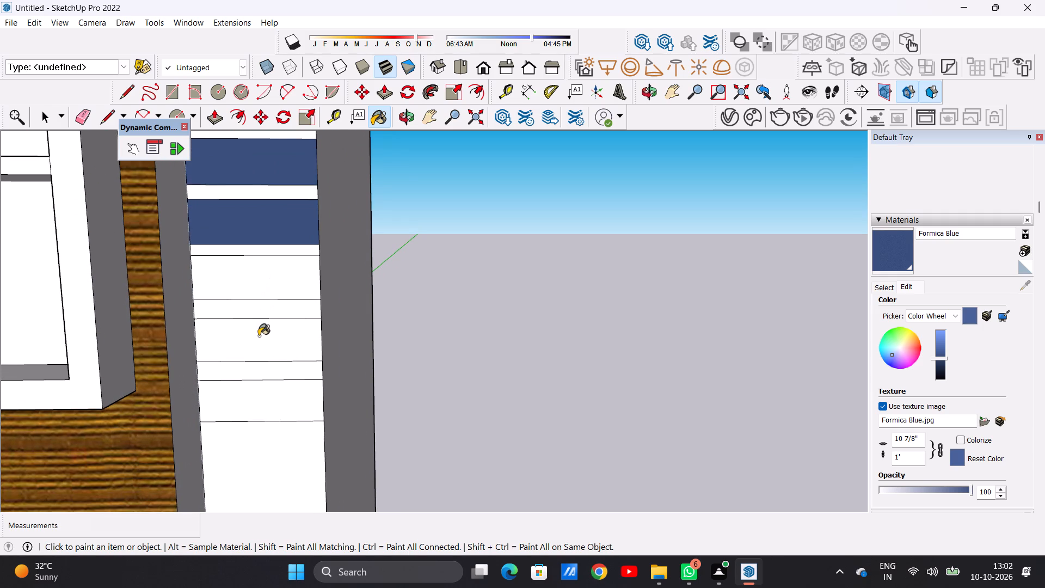
left_click(259, 336)
left_click(260, 395)
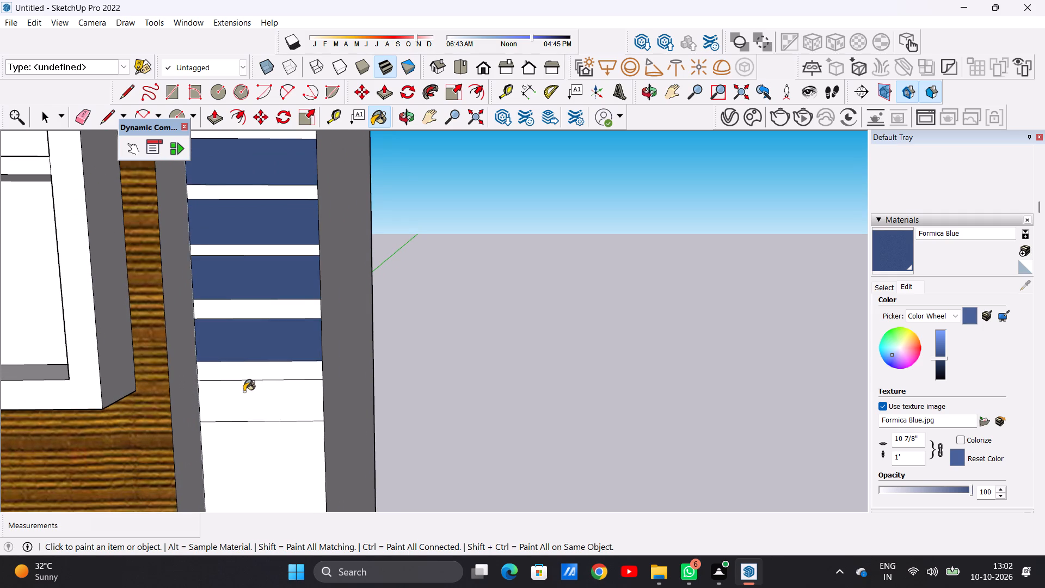
key("space")
scroll(243, 380, "down", 20)
scroll(243, 380, "down", 8)
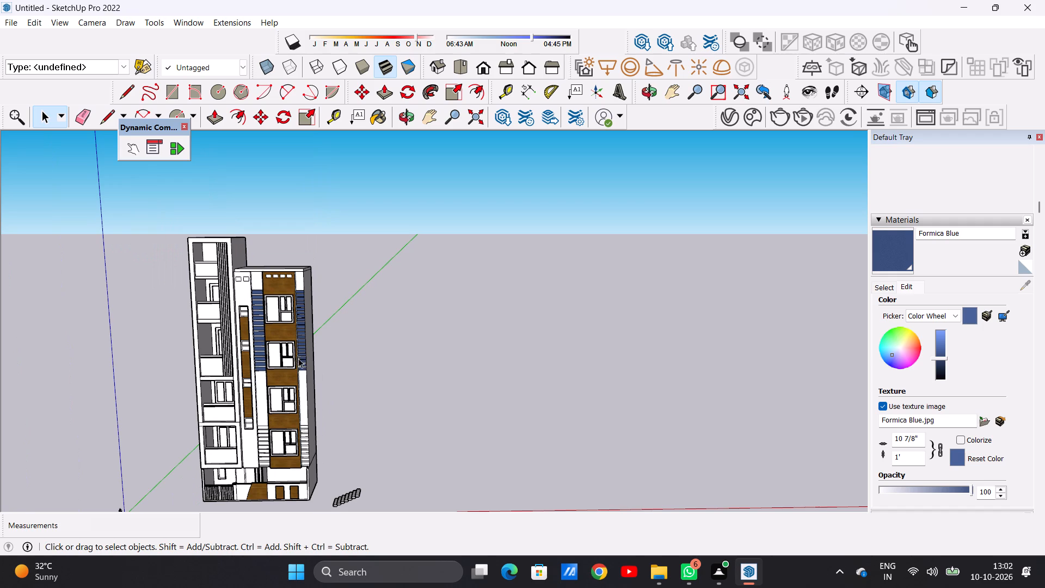
Paint the upper five bands left of the lowest window on the facade with Formica Blue.
scroll(272, 346, "up", 6)
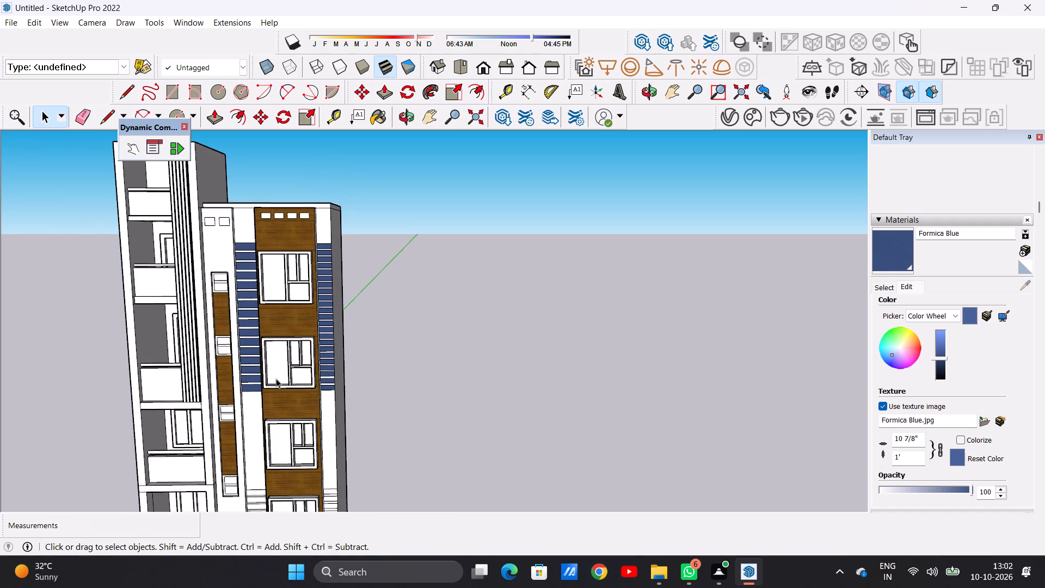
scroll(276, 378, "up", 1)
middle_click_drag(274, 370, 274, 329)
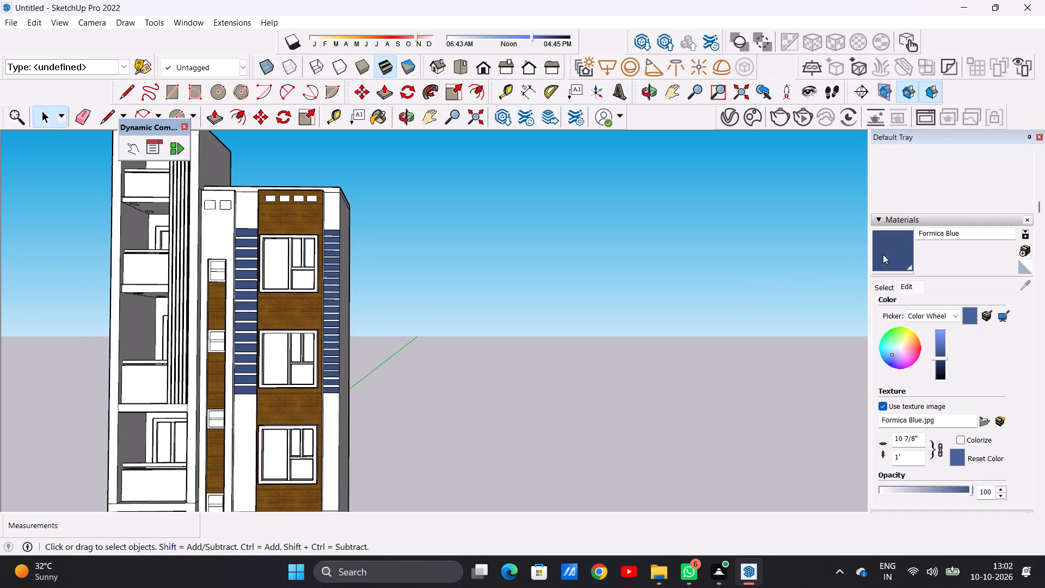
left_click(883, 254)
scroll(482, 294, "down", 9)
scroll(344, 428, "up", 7)
scroll(292, 387, "up", 8)
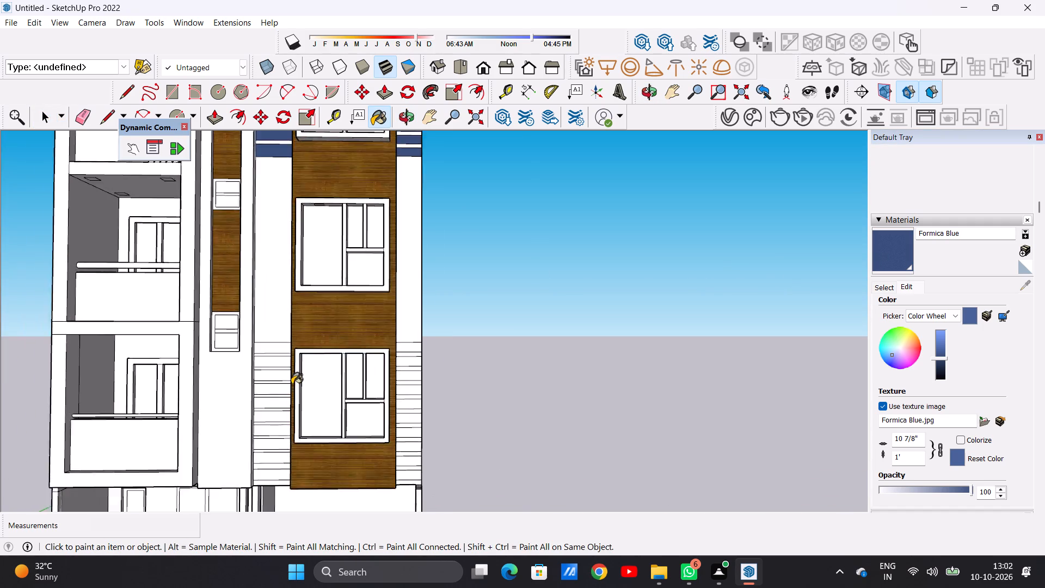
scroll(292, 384, "up", 4)
left_click(265, 322)
left_click(268, 339)
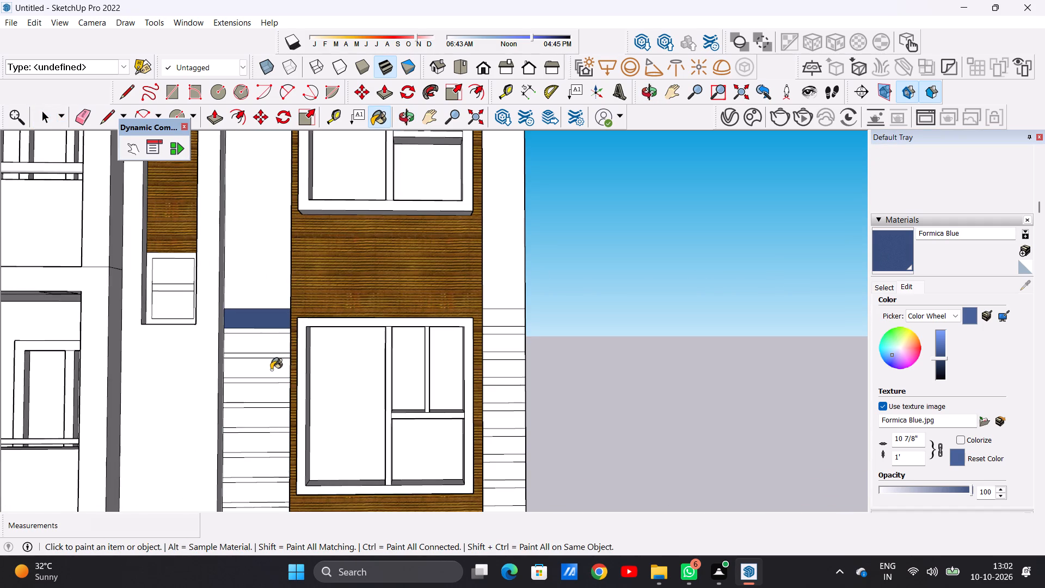
left_click(271, 370)
left_click(273, 396)
left_click(274, 419)
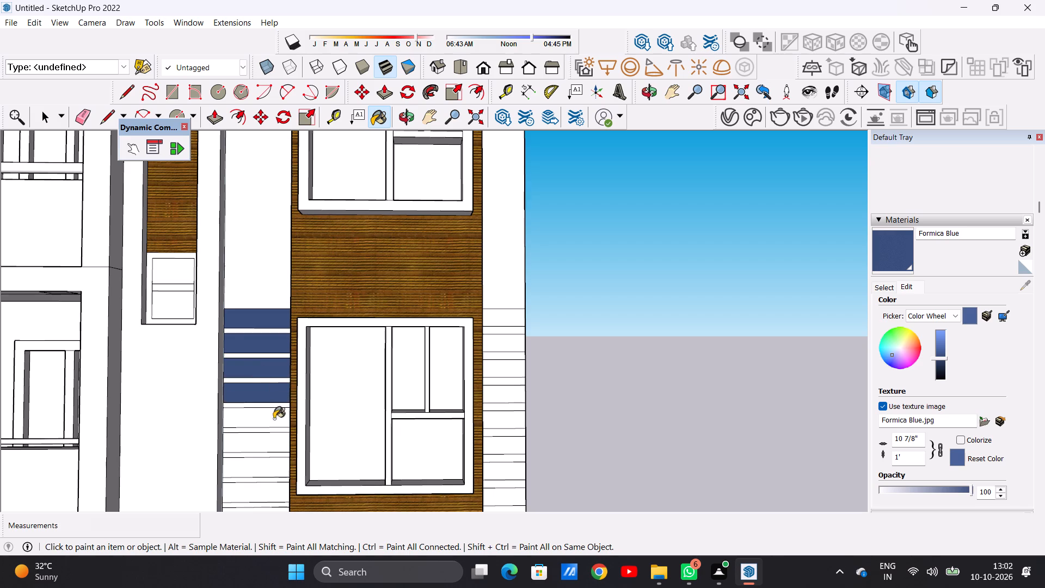
Paint the remaining five bands left of the lowest window with Formica Blue.
scroll(250, 356, "down", 5)
scroll(263, 477, "up", 11)
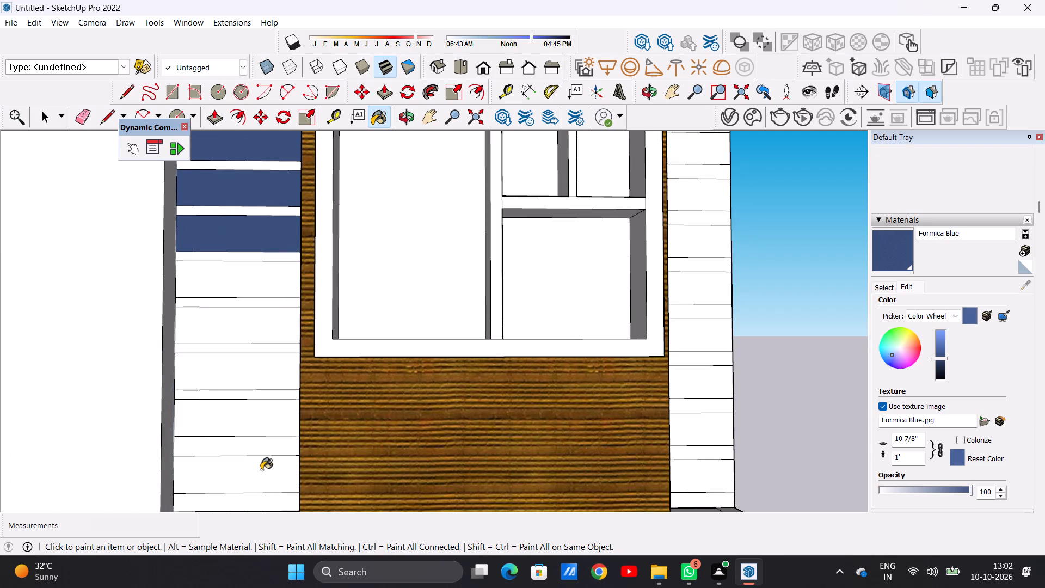
left_click(260, 472)
left_click(254, 425)
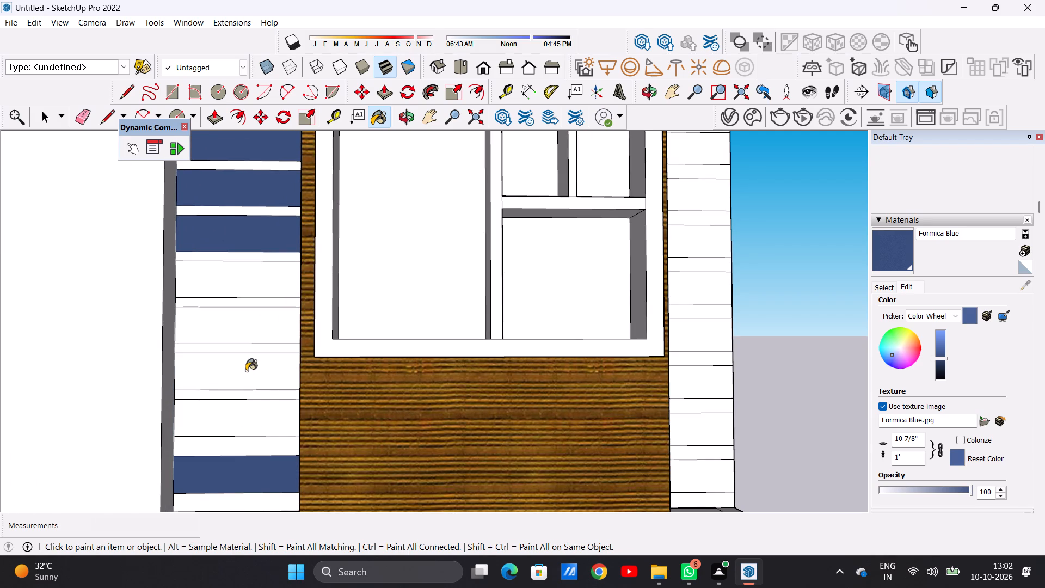
left_click(246, 371)
left_click(247, 332)
left_click(249, 276)
scroll(237, 431, "down", 2)
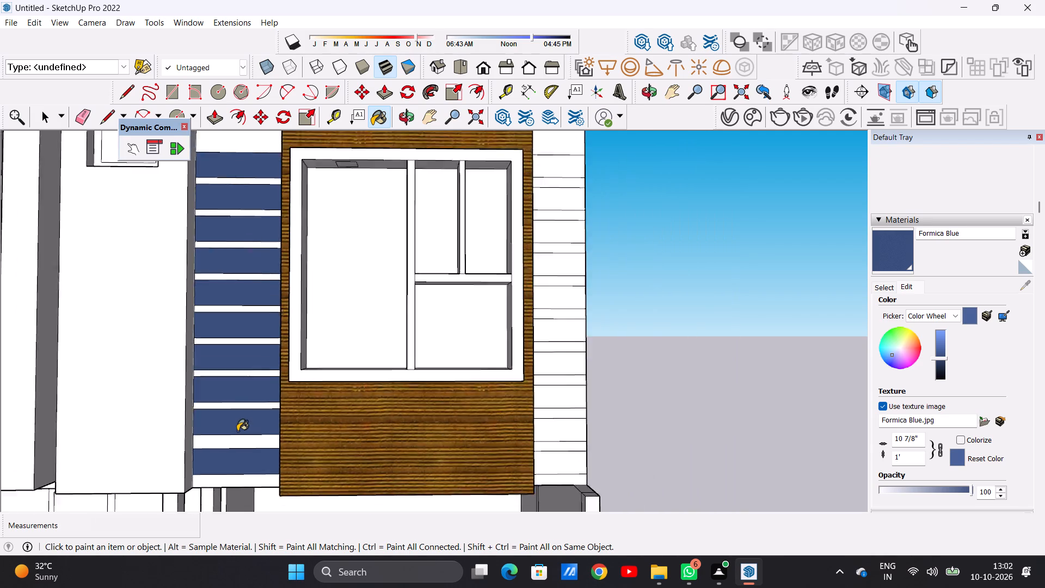
Paint the bottom four bands on the facade strip right of the lowest window with Formica Blue.
scroll(237, 431, "down", 9)
scroll(425, 442, "up", 1)
scroll(425, 442, "down", 2)
scroll(425, 442, "up", 17)
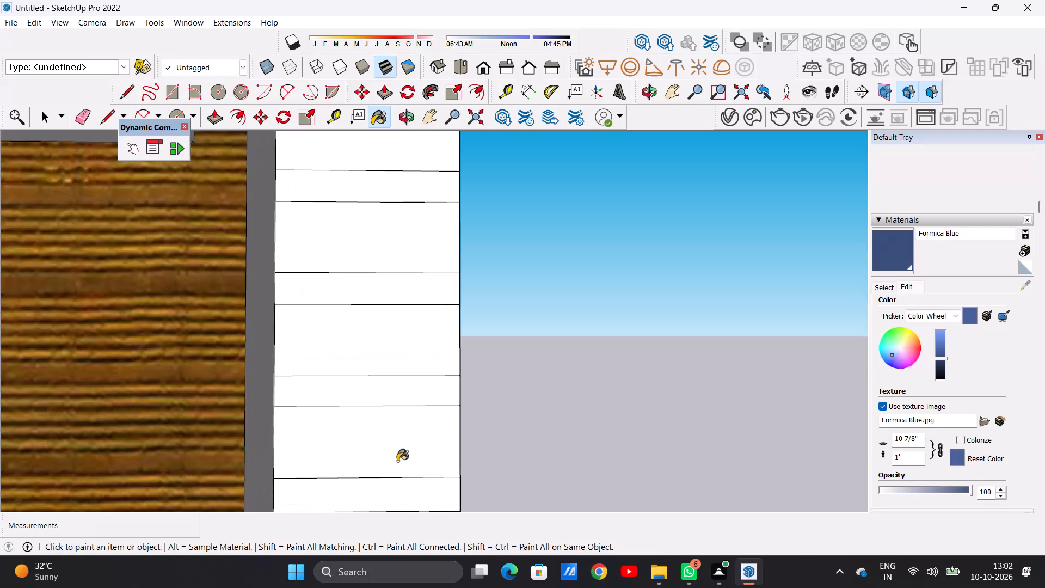
left_click(383, 453)
left_click(370, 340)
scroll(361, 391, "down", 9)
scroll(365, 413, "up", 1)
scroll(365, 413, "down", 3)
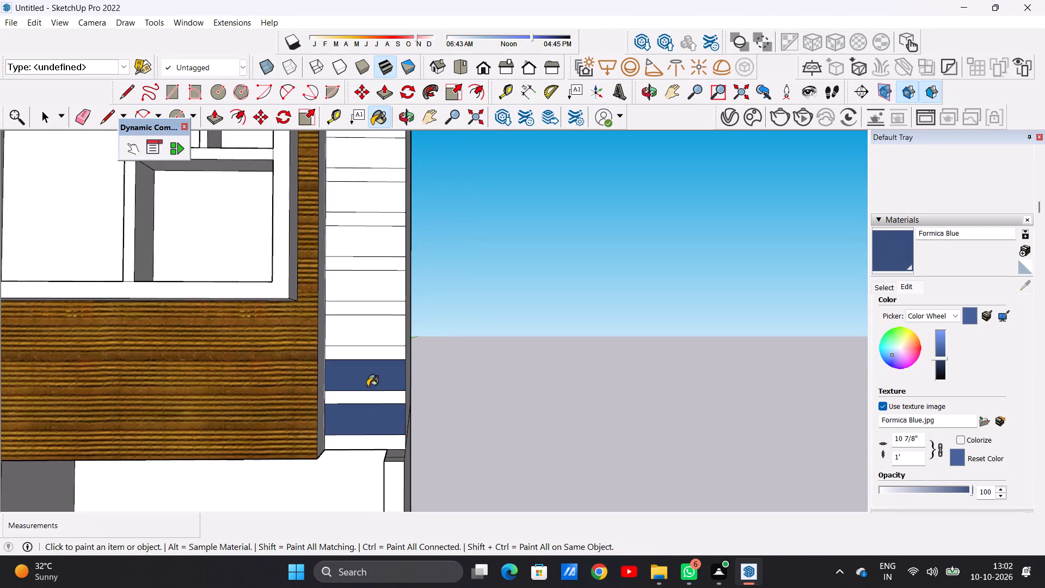
scroll(376, 341, "up", 6)
left_click(373, 343)
left_click(383, 275)
Paint the remaining upper bands on the strip right of the lowest window with Formica Blue.
scroll(321, 395, "down", 10)
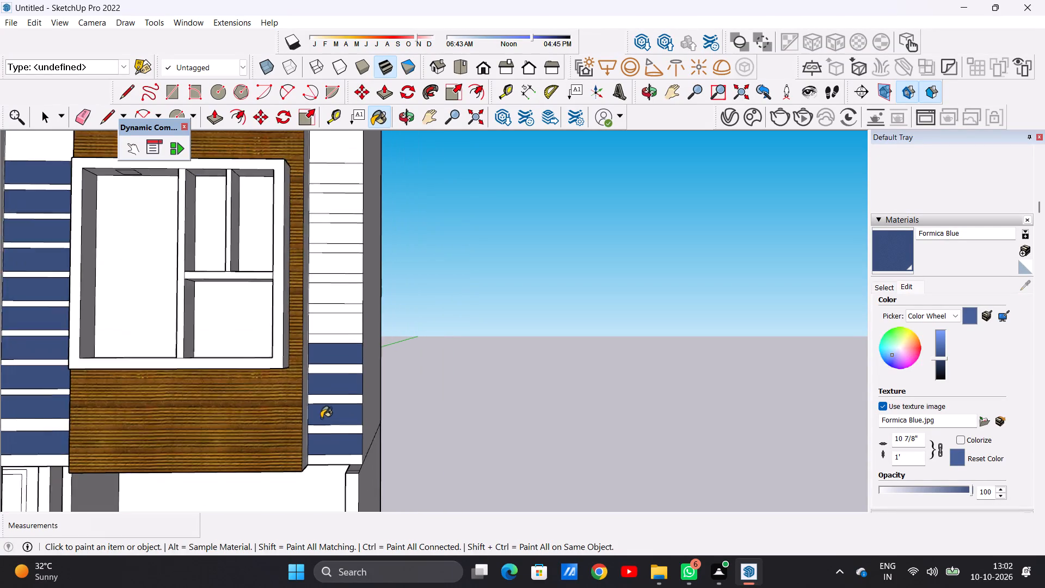
scroll(321, 418, "down", 4)
scroll(326, 359, "up", 15)
left_click(340, 358)
left_click(343, 278)
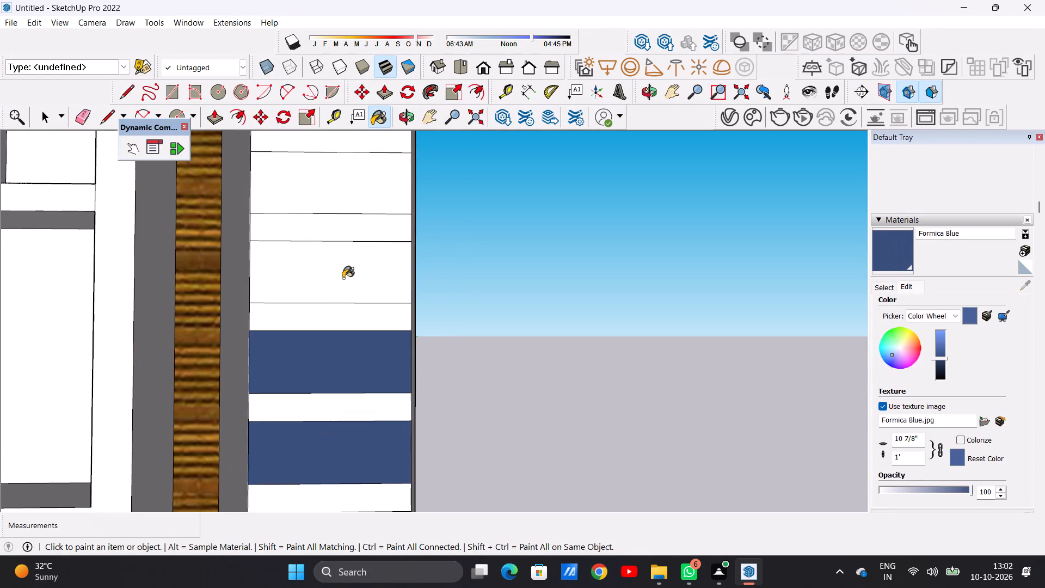
left_click(354, 191)
scroll(313, 486, "down", 18)
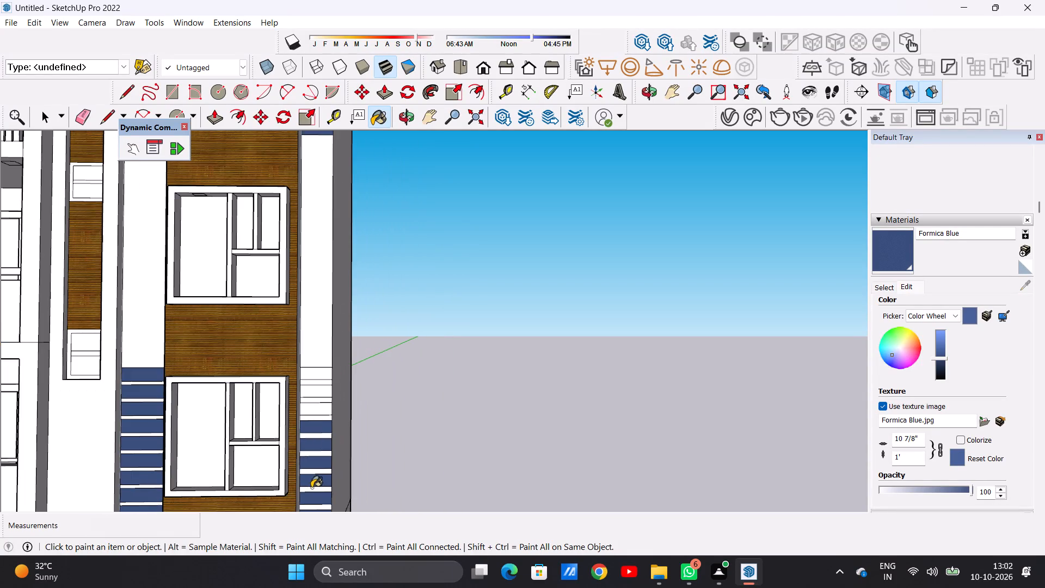
scroll(326, 384, "up", 1)
scroll(326, 384, "down", 1)
scroll(326, 384, "up", 9)
left_click(317, 364)
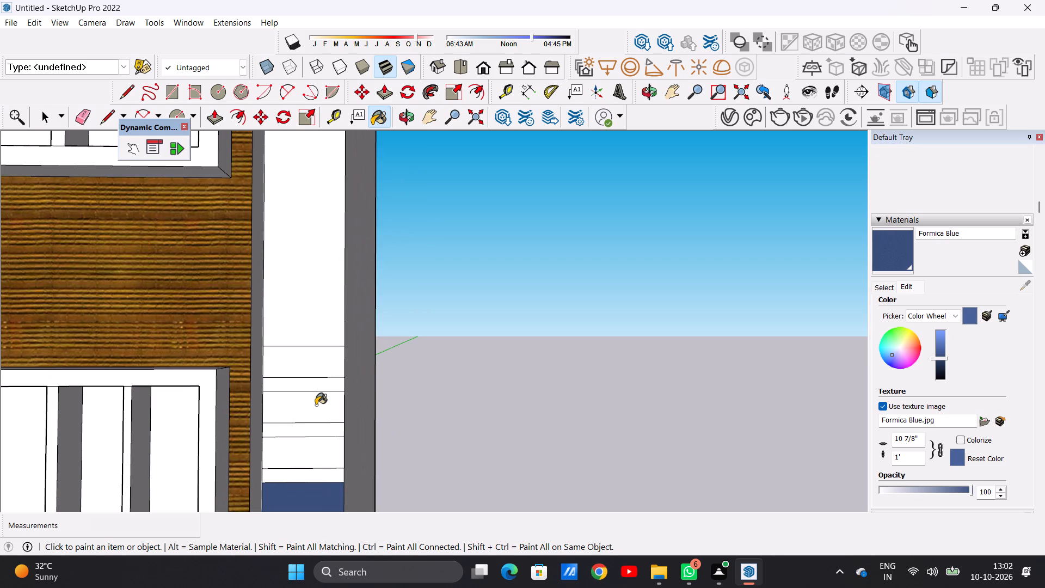
left_click(316, 405)
left_click(317, 450)
key("space")
scroll(317, 447, "down", 5)
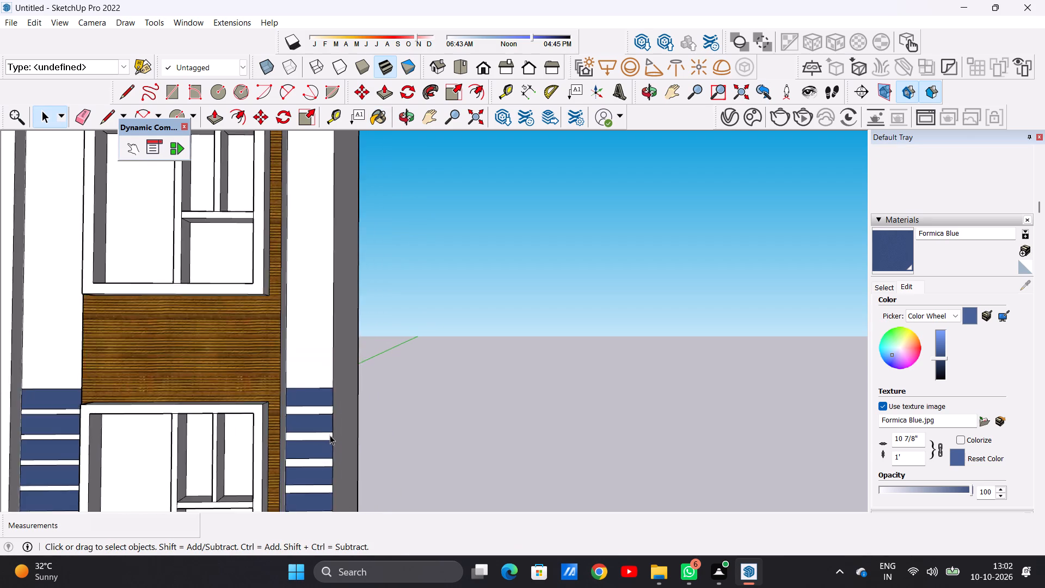
scroll(330, 435, "down", 20)
scroll(330, 435, "down", 5)
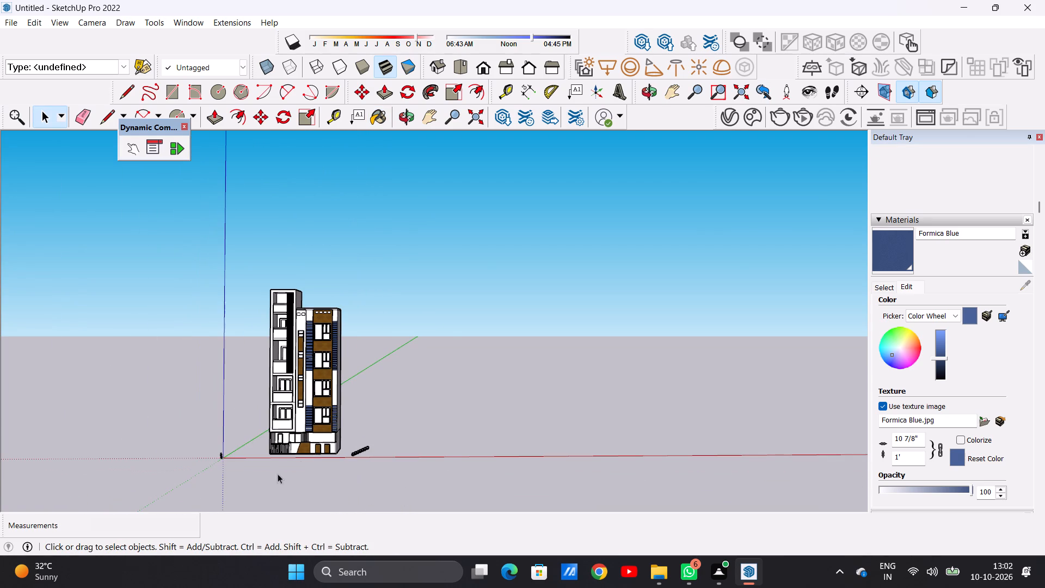
Paint the white front faces of the ground-floor boundary wall, around the wood panels, with Formica Blue.
scroll(301, 461, "up", 18)
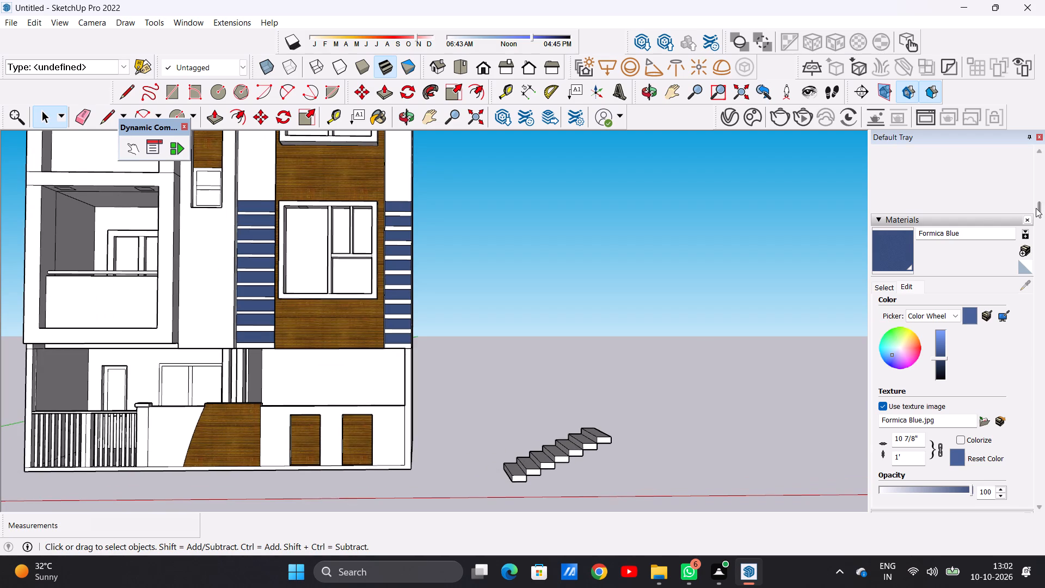
left_click(889, 249)
scroll(201, 425, "up", 6)
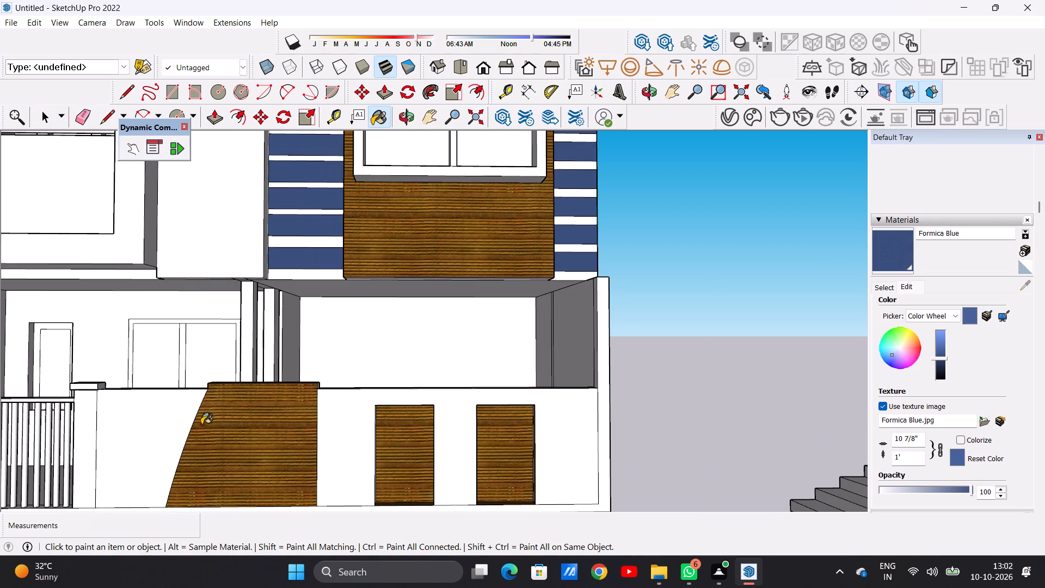
scroll(201, 425, "up", 1)
double_click(168, 428)
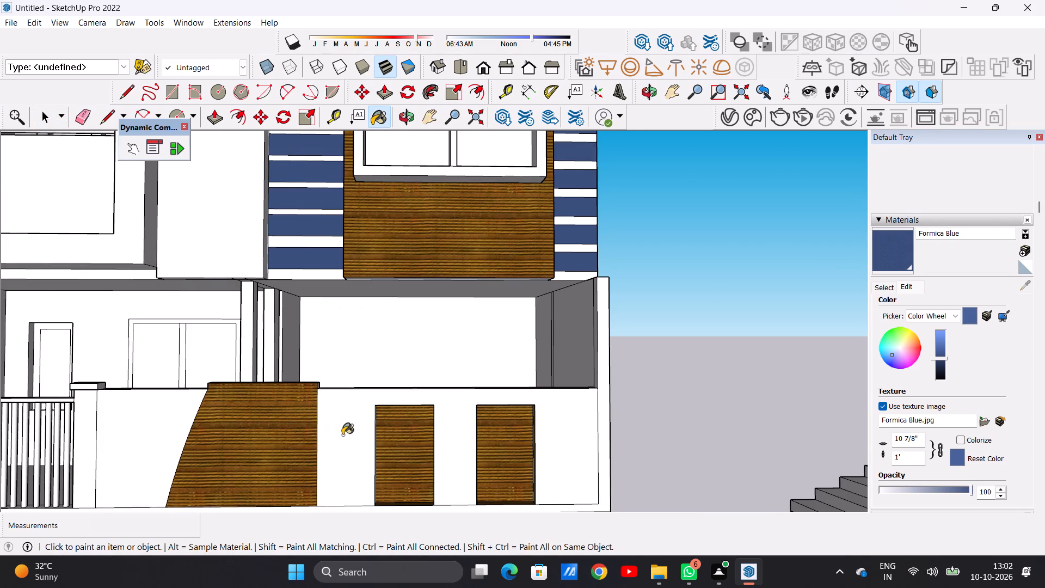
left_click(342, 435)
Paint the boundary wall's top faces on both sides of the slanted wood panel with Formica Blue.
scroll(328, 448, "down", 12)
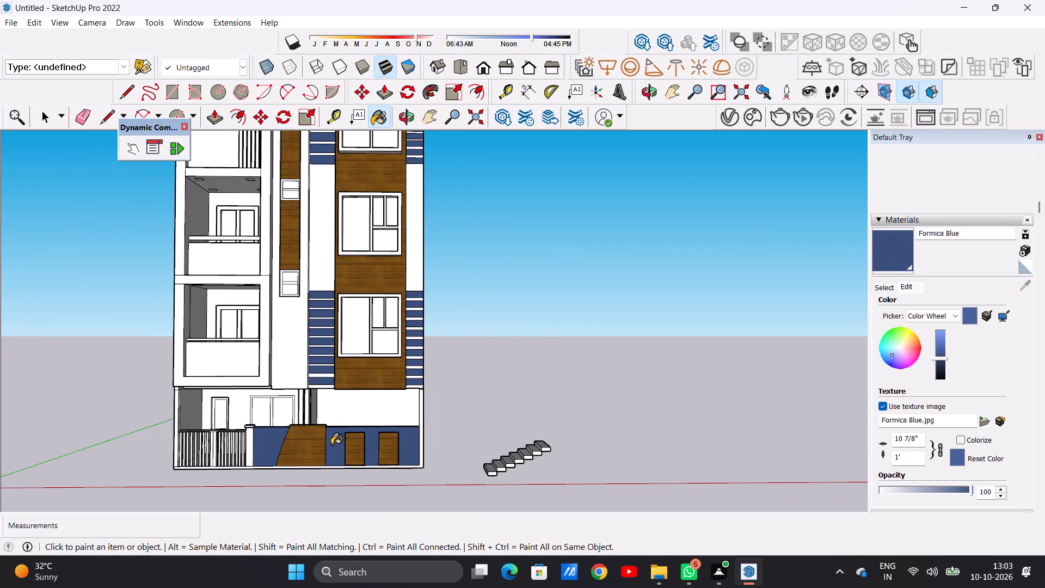
scroll(340, 430, "up", 2)
middle_click_drag(340, 438, 335, 501)
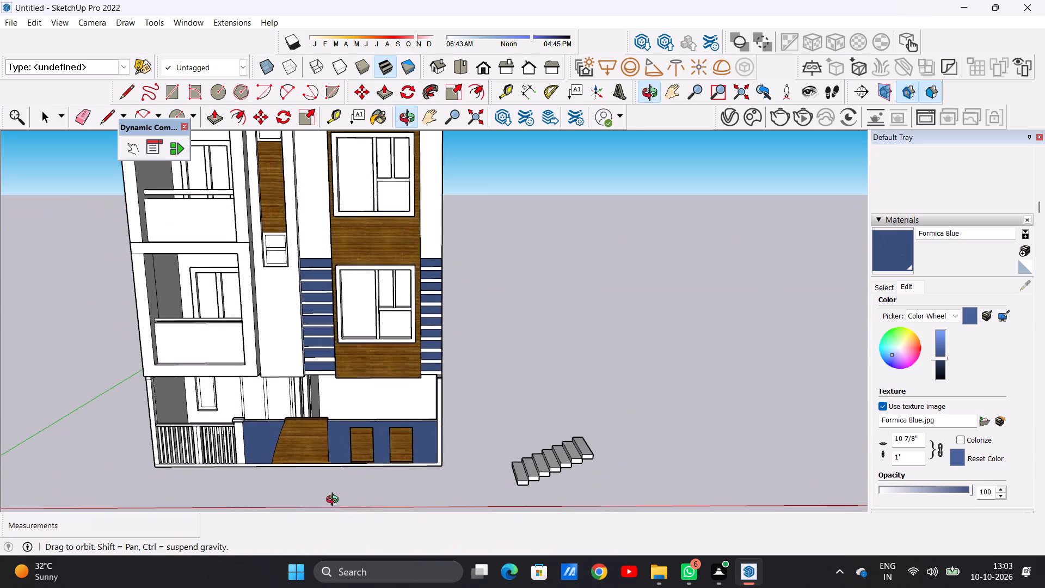
middle_click_drag(335, 501, 335, 530)
scroll(270, 404, "up", 10)
left_click(297, 423)
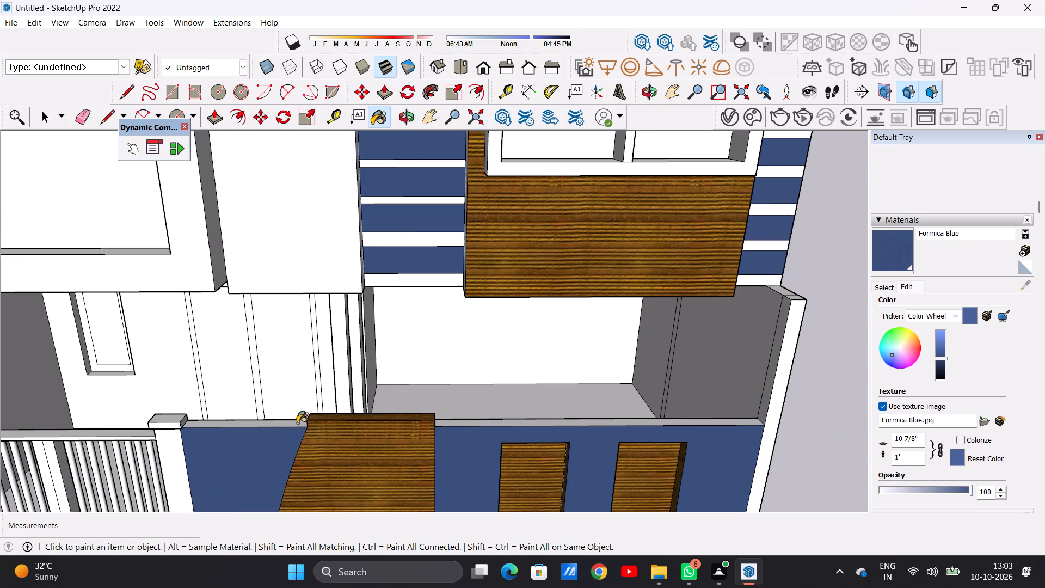
left_click(450, 422)
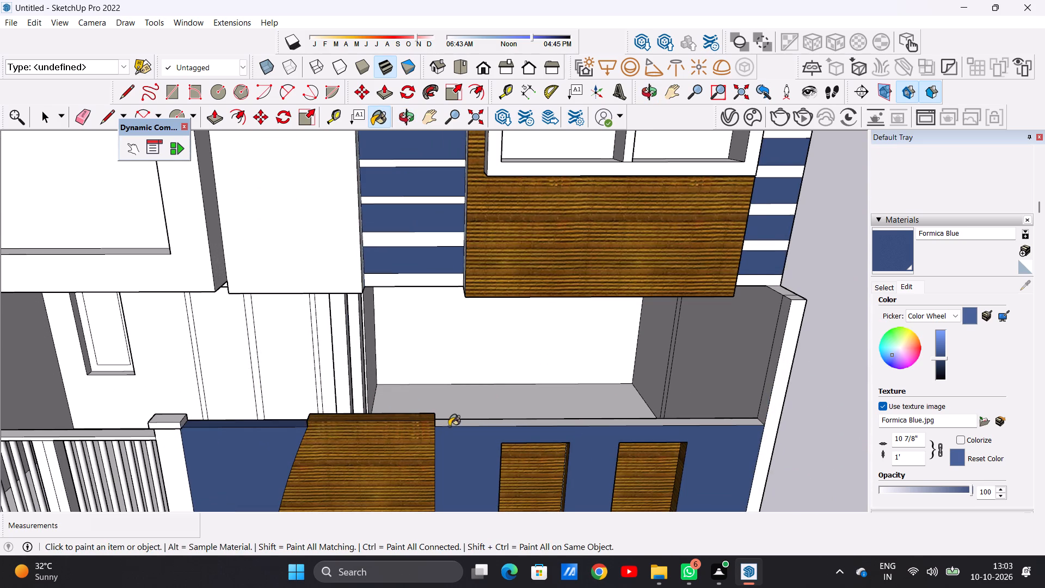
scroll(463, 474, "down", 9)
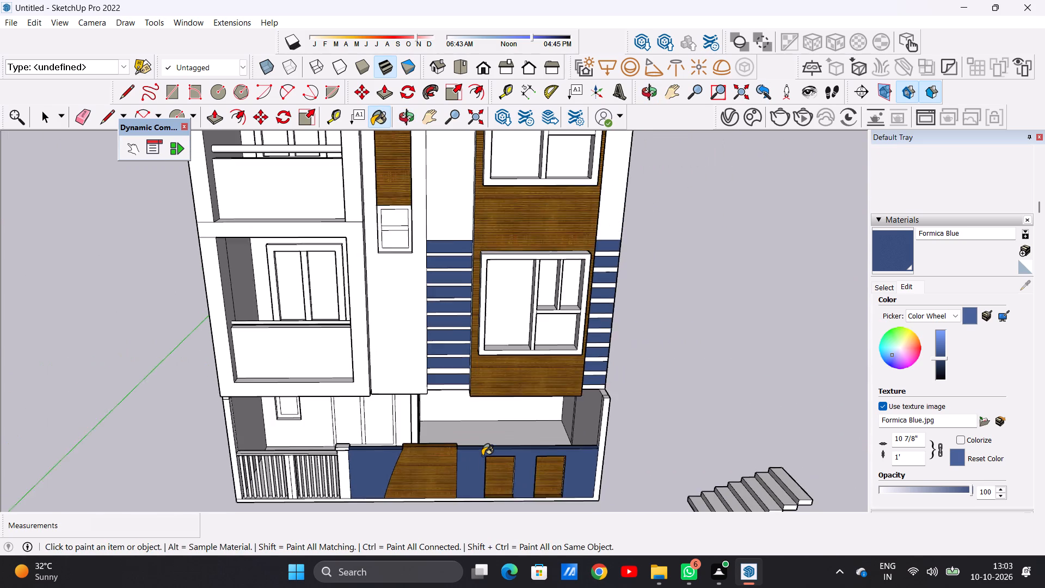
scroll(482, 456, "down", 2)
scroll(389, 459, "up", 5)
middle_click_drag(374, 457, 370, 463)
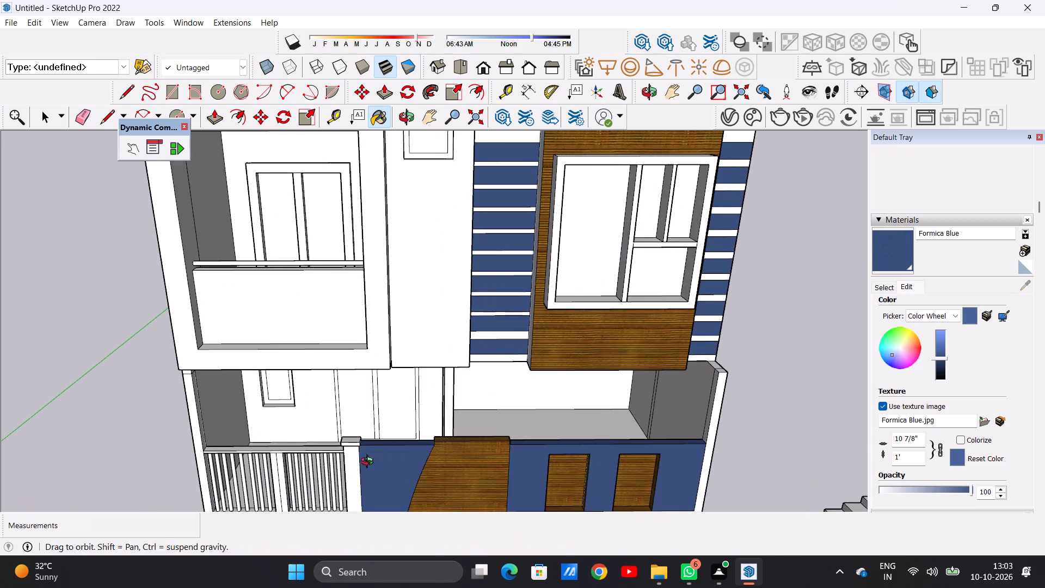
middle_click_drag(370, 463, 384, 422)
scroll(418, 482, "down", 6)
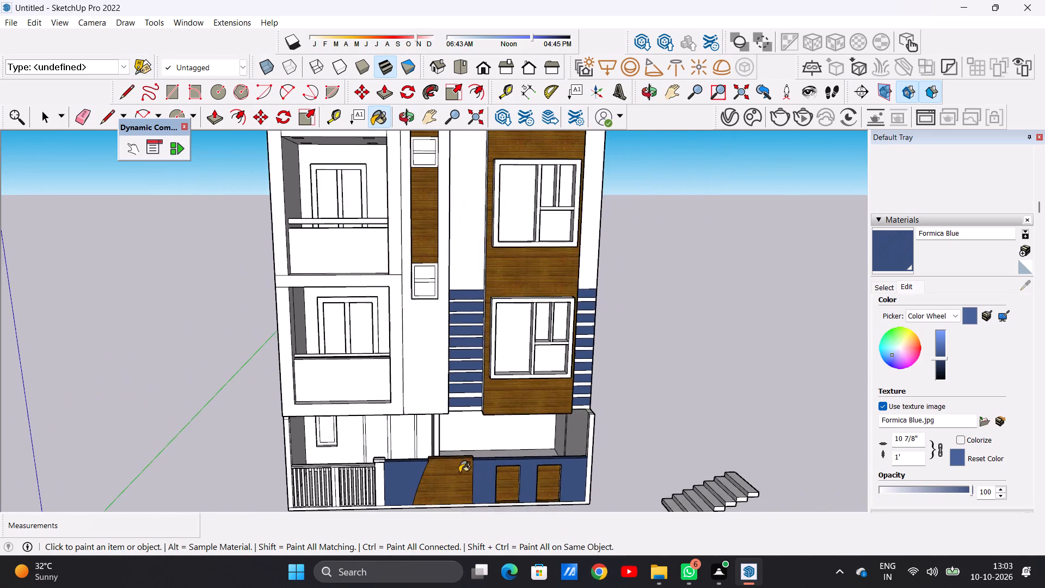
Paint the inner faces of the ground-floor boundary wall, behind and beside the slanted wood panel, with Formica Blue.
middle_click_drag(504, 466, 297, 497)
scroll(345, 464, "down", 2)
middle_click_drag(427, 470, 336, 489)
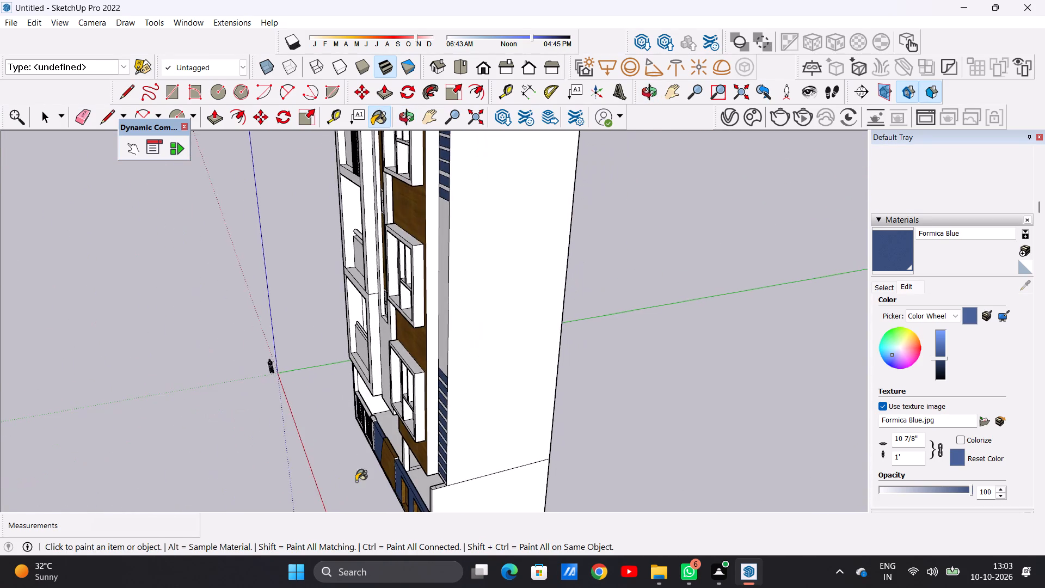
scroll(401, 475, "up", 14)
middle_click_drag(399, 461, 381, 446)
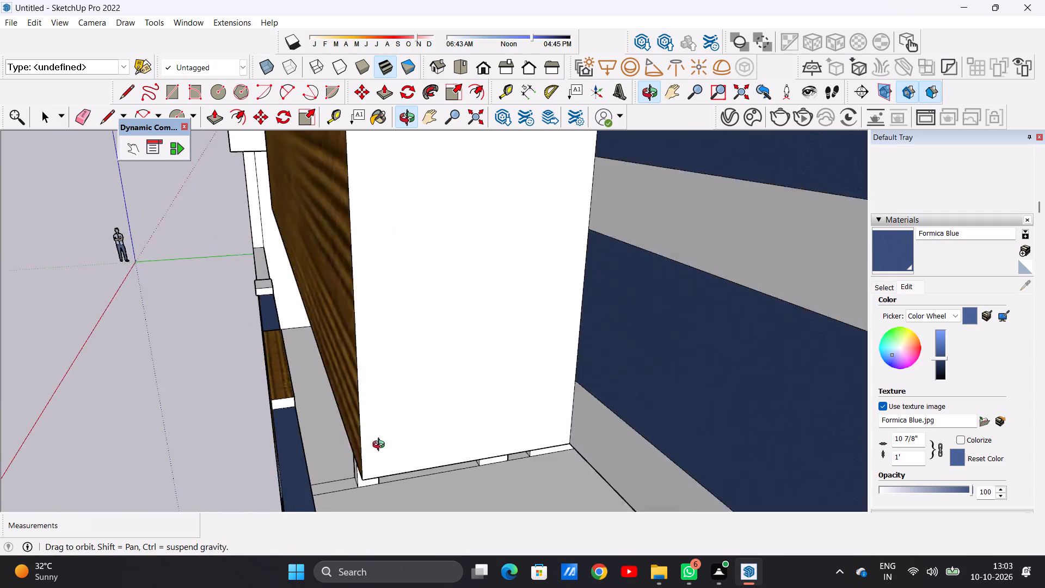
middle_click_drag(381, 446, 388, 437)
scroll(361, 447, "up", 3)
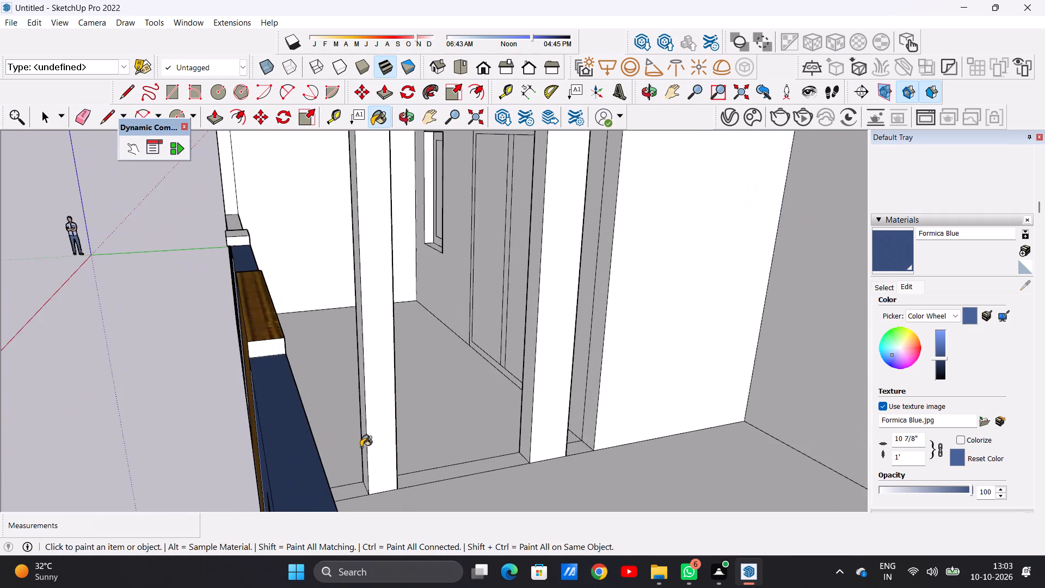
scroll(361, 447, "up", 7)
left_click(201, 397)
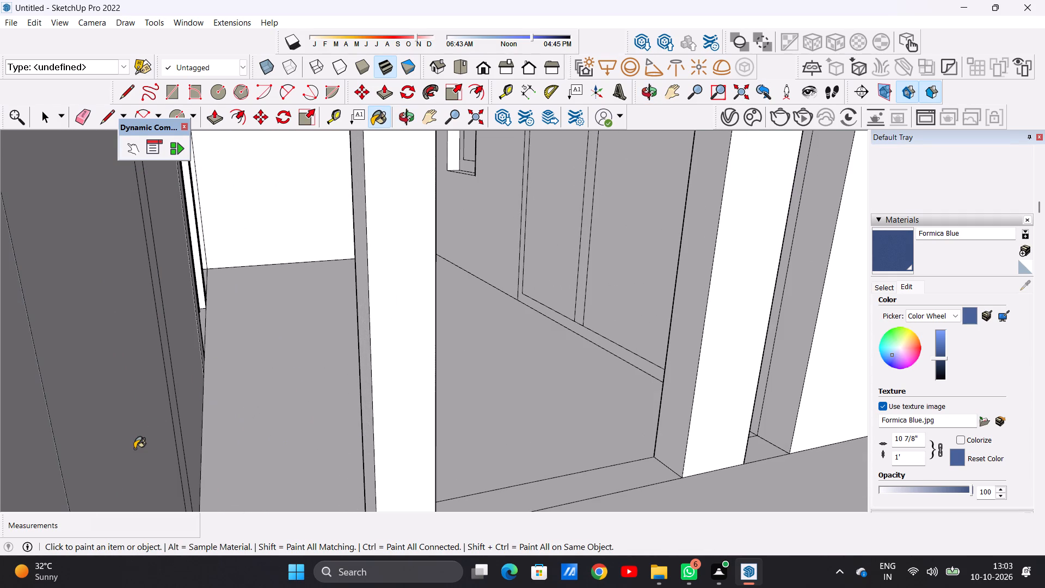
left_click(134, 449)
left_click(174, 401)
scroll(174, 407, "down", 1)
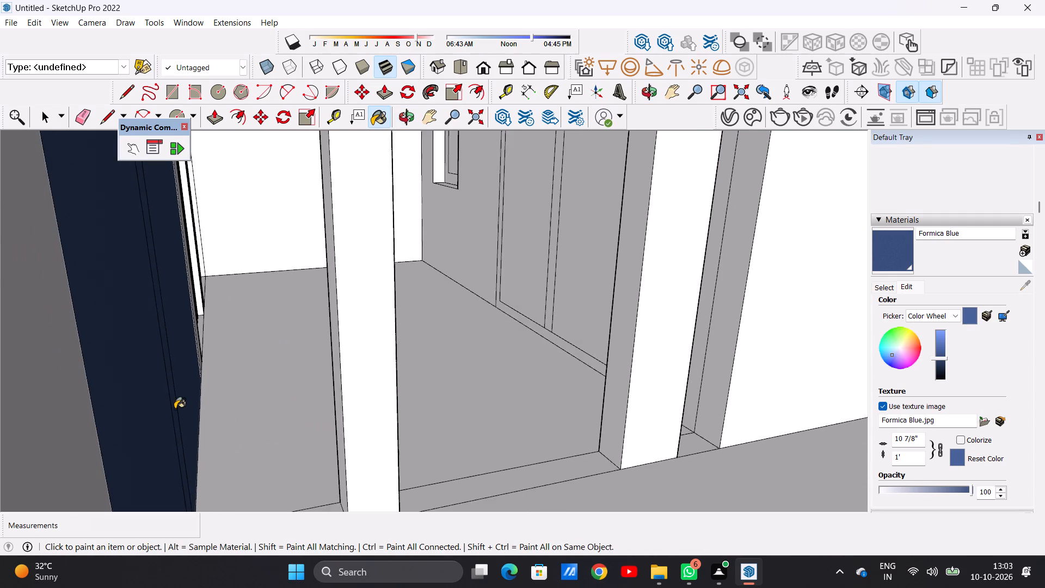
scroll(175, 409, "down", 6)
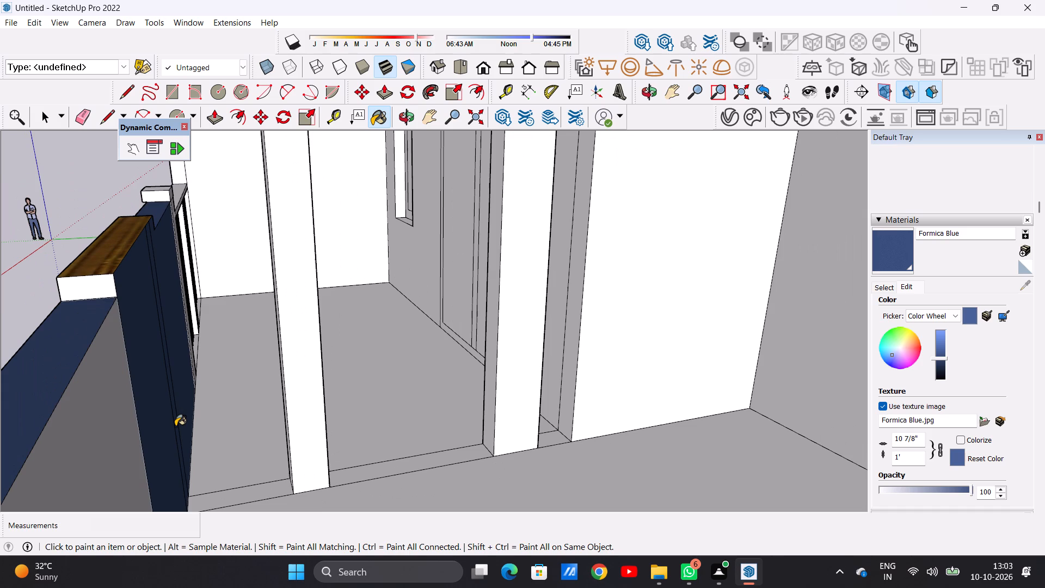
scroll(175, 426, "down", 1)
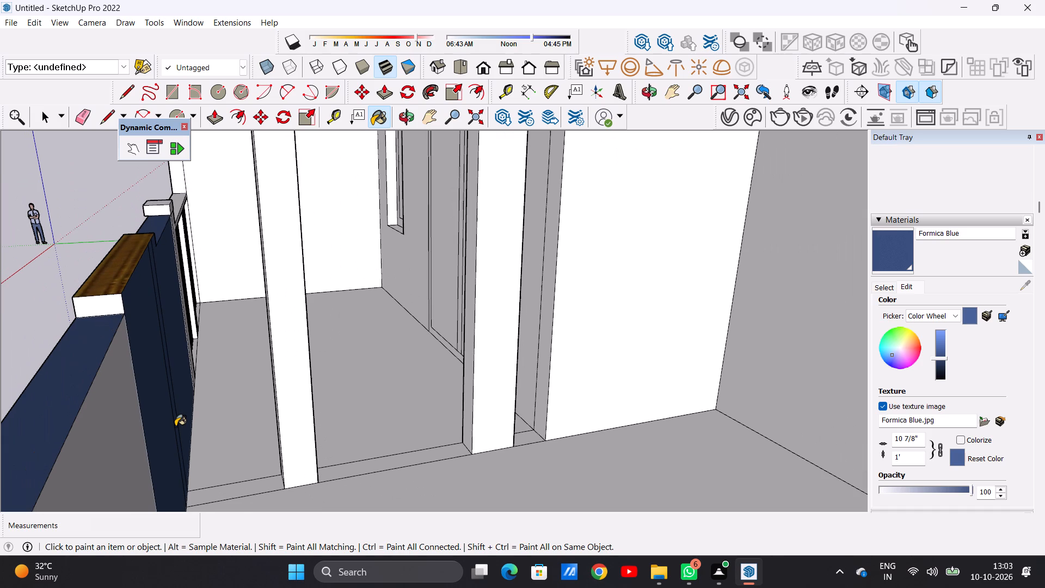
left_click(117, 453)
Return to the standard front view and examine the building's painted facade from ground floor to roof.
scroll(146, 422, "down", 8)
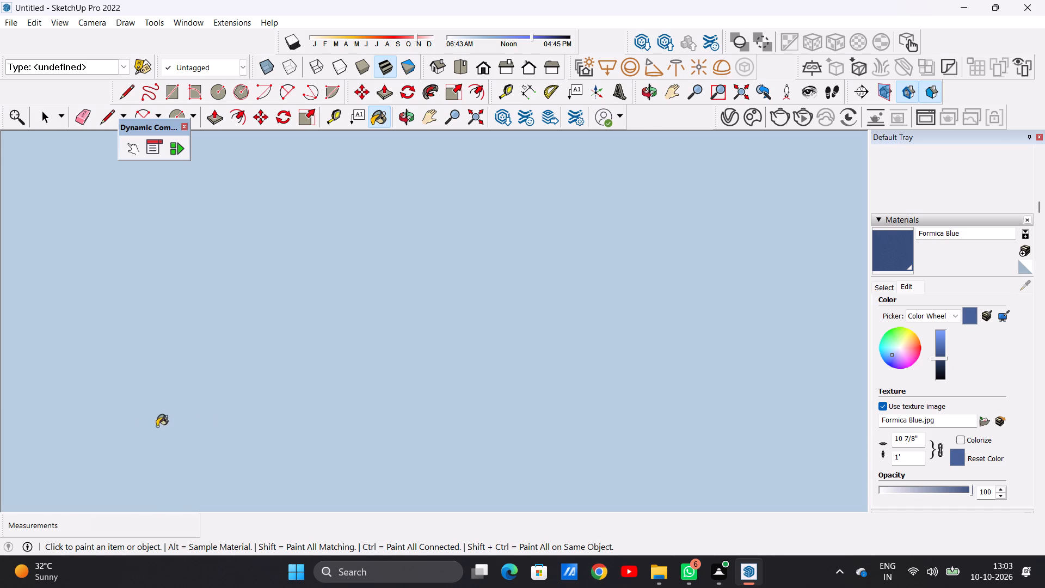
middle_click_drag(270, 407, 368, 380)
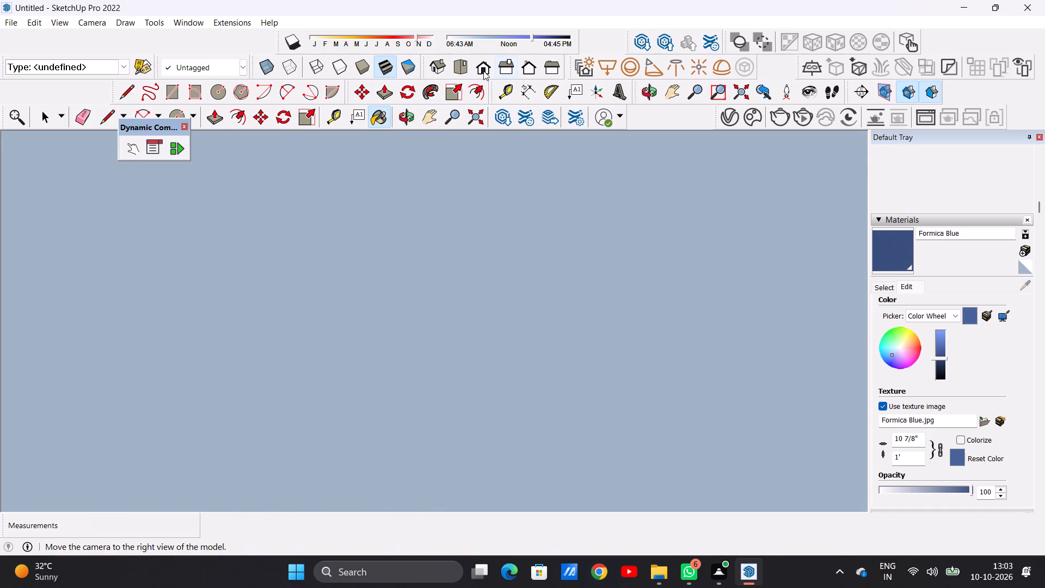
left_click(483, 71)
scroll(367, 369, "down", 6)
scroll(361, 537, "down", 1)
scroll(457, 347, "down", 9)
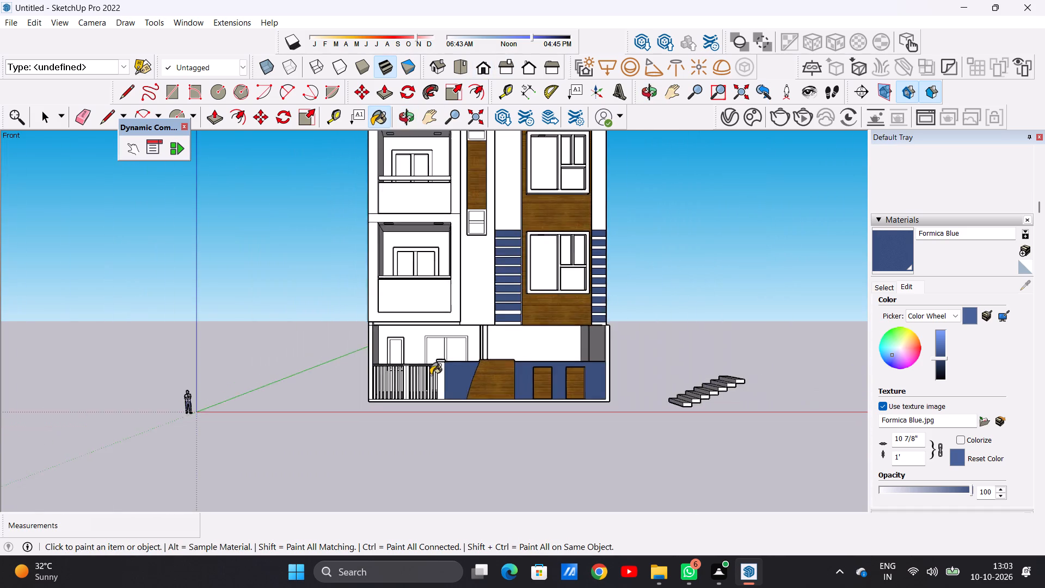
scroll(431, 375, "down", 10)
scroll(448, 152, "up", 1)
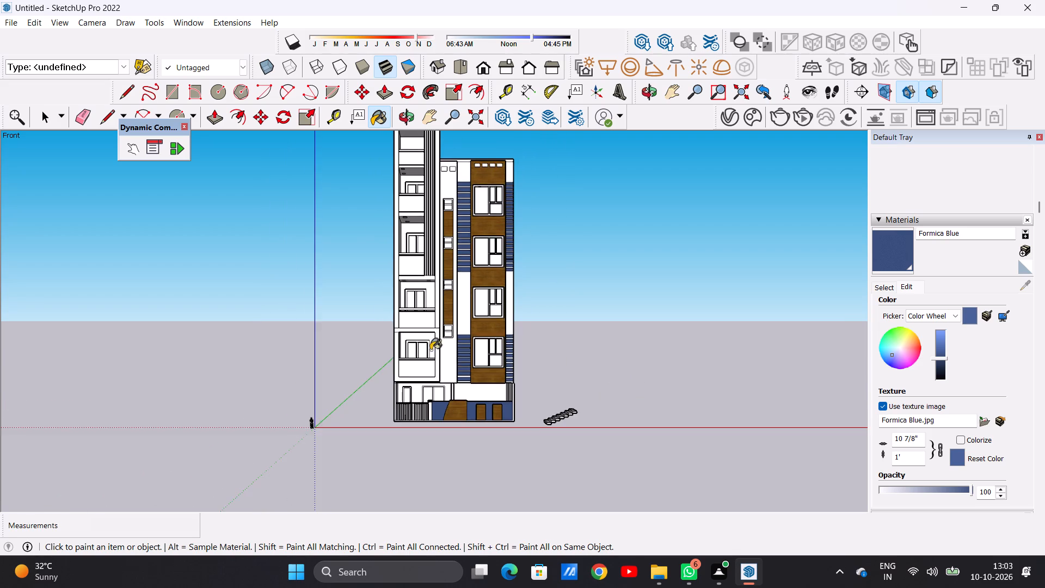
scroll(432, 370, "down", 5)
scroll(446, 204, "up", 14)
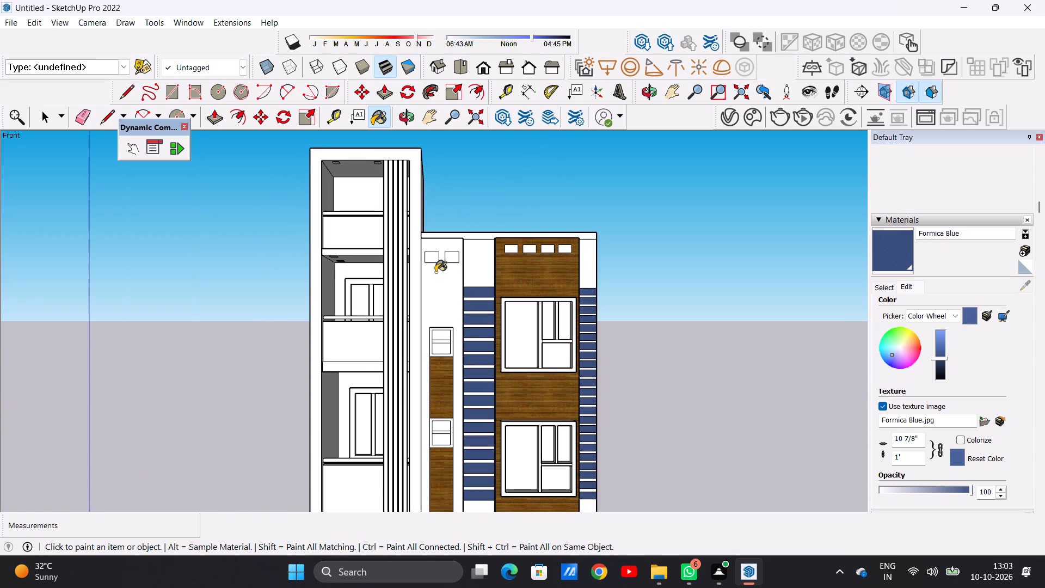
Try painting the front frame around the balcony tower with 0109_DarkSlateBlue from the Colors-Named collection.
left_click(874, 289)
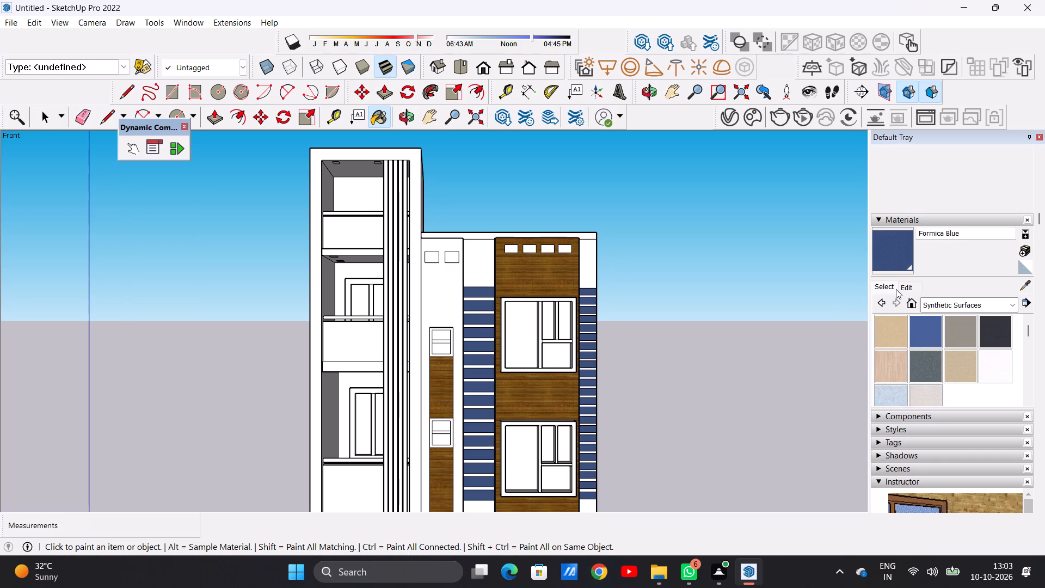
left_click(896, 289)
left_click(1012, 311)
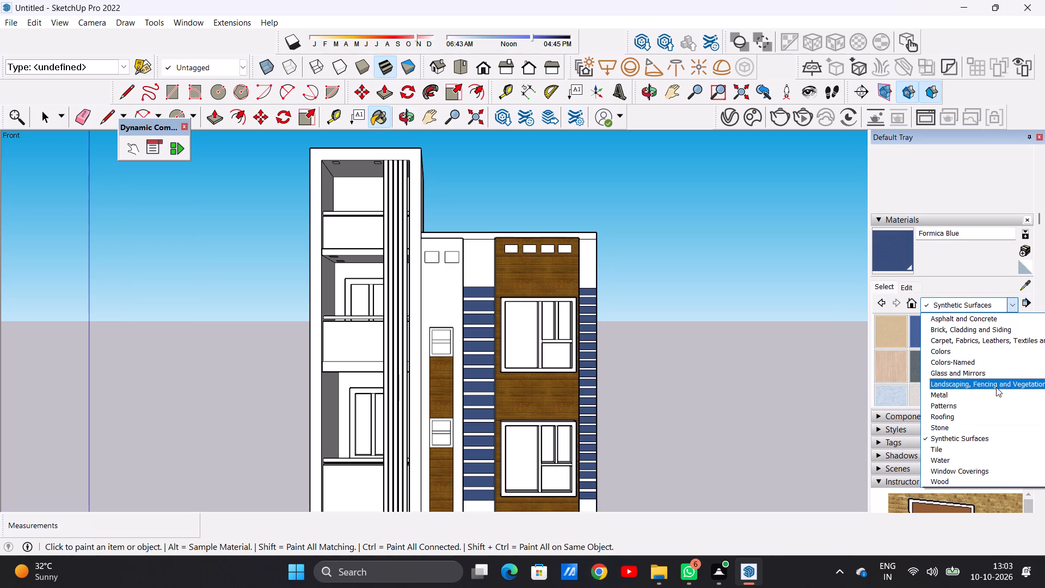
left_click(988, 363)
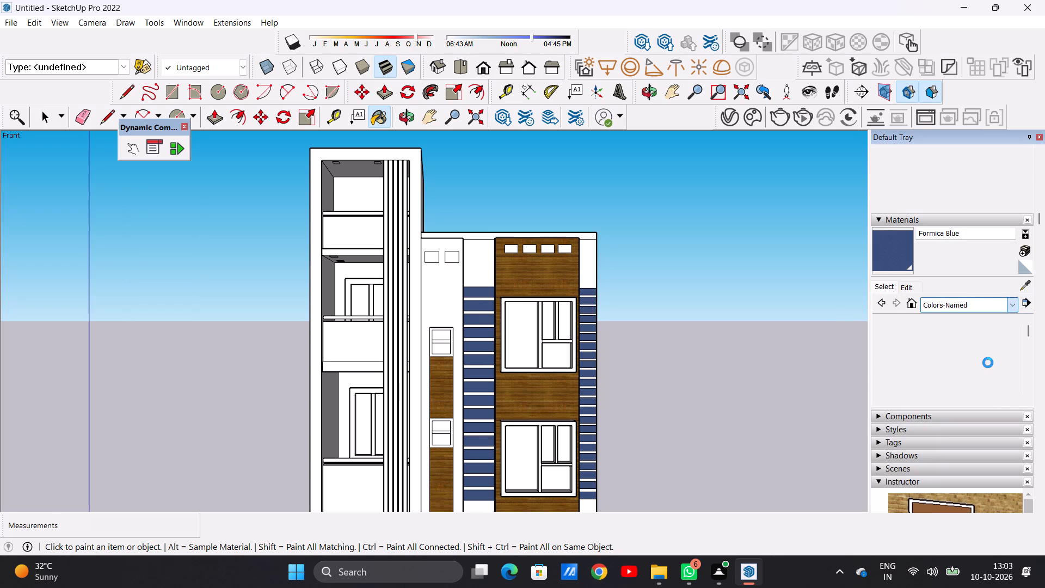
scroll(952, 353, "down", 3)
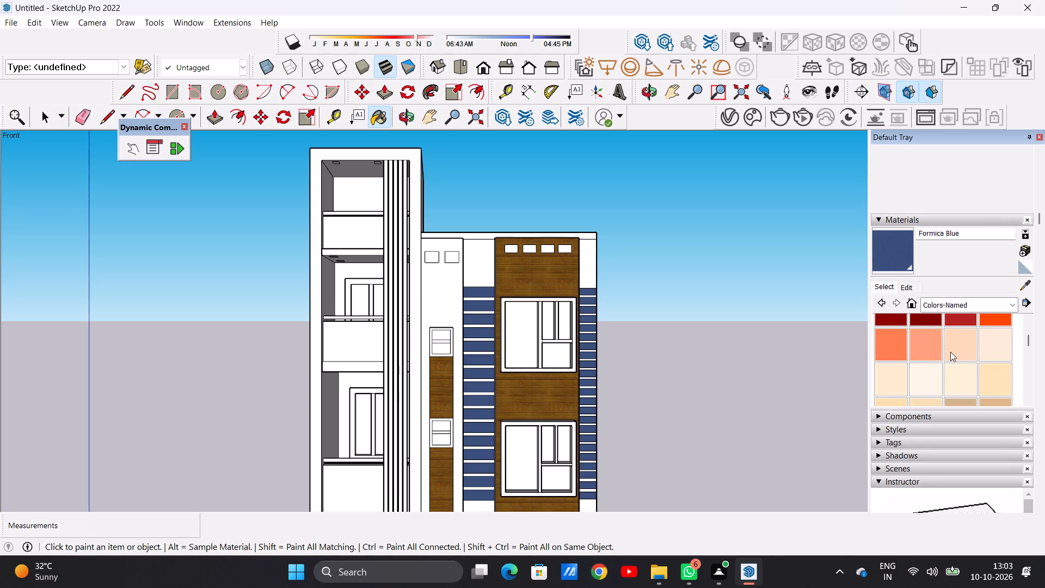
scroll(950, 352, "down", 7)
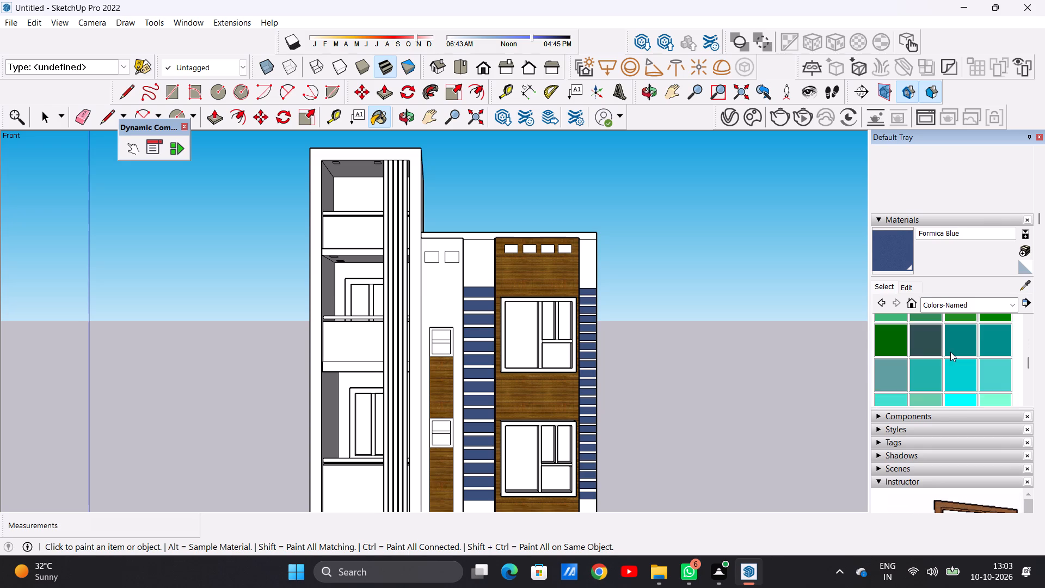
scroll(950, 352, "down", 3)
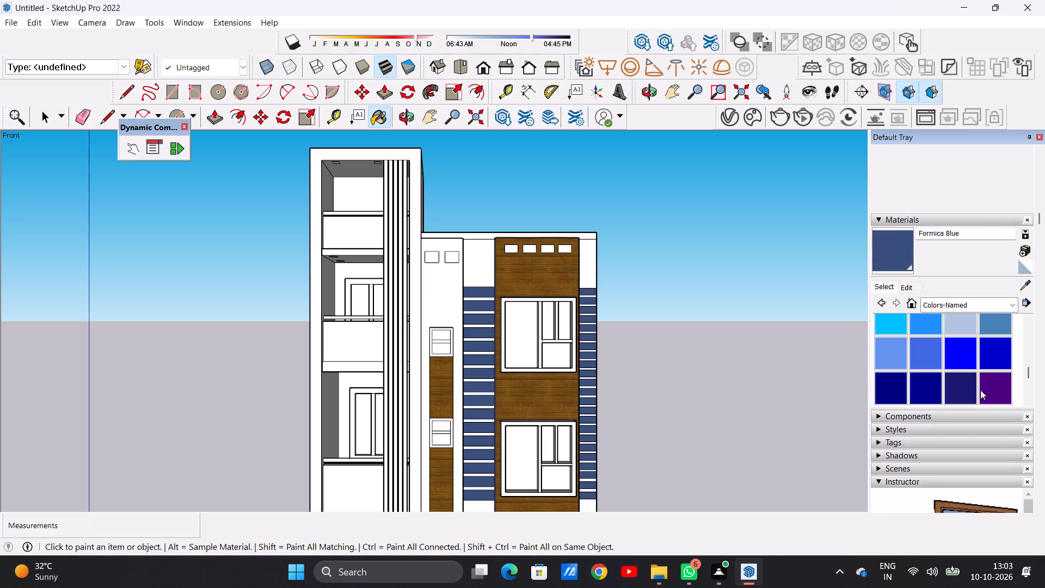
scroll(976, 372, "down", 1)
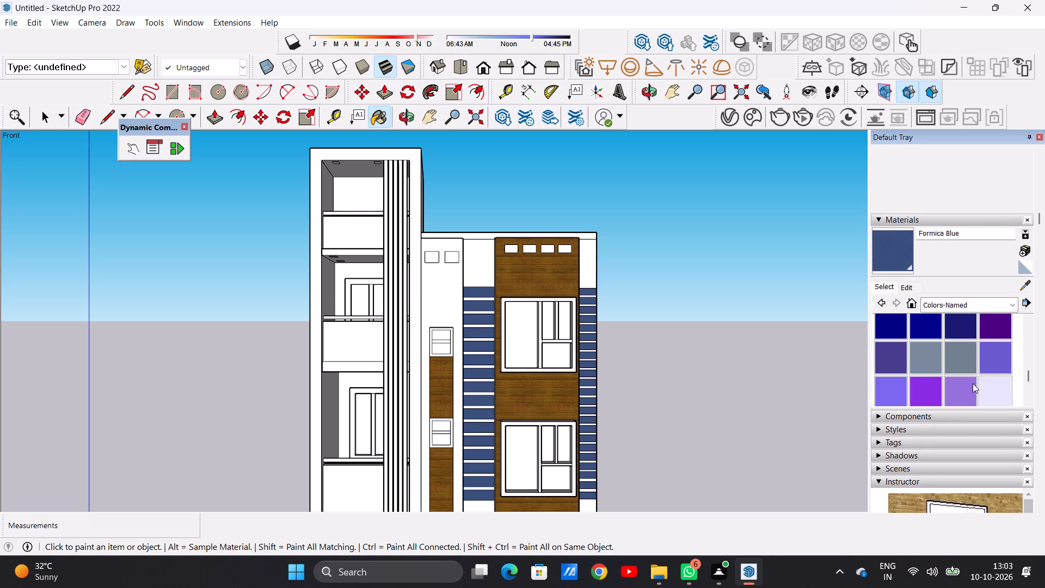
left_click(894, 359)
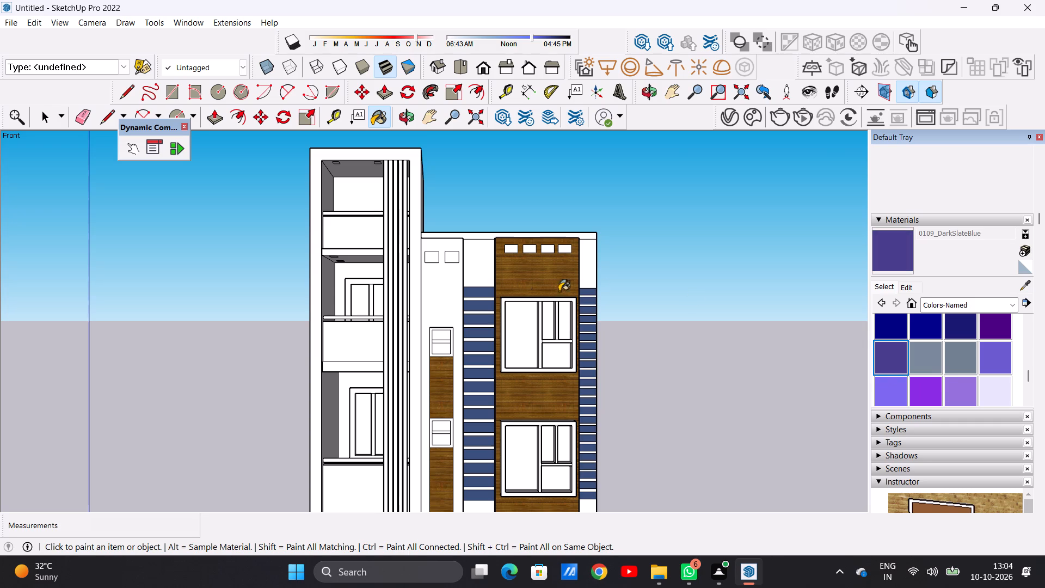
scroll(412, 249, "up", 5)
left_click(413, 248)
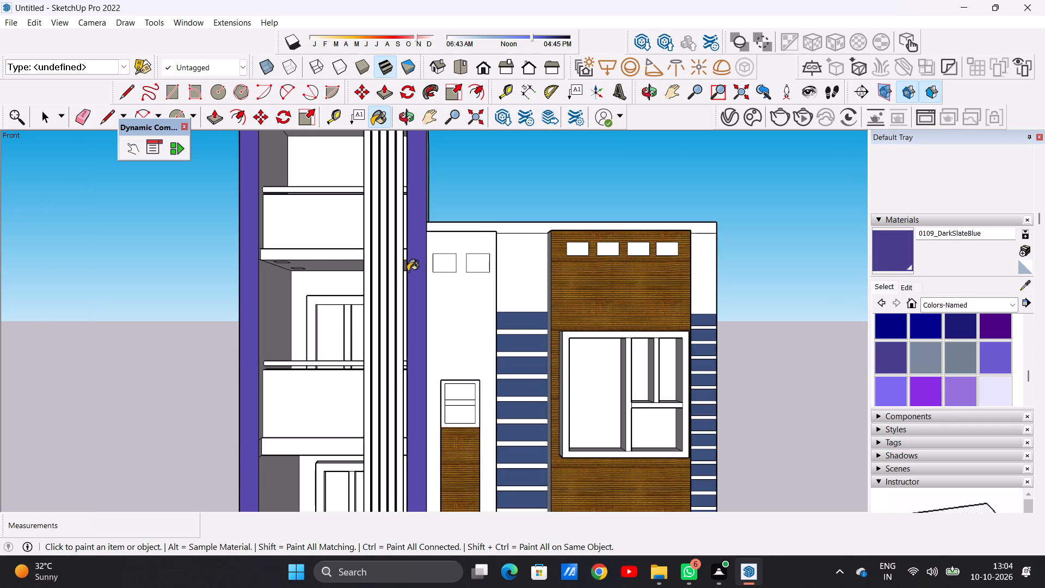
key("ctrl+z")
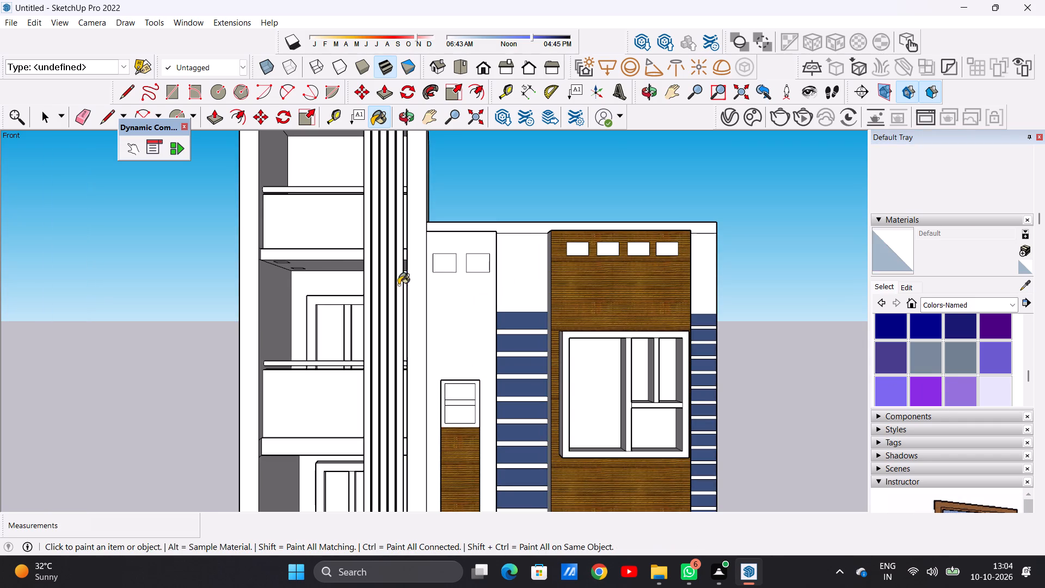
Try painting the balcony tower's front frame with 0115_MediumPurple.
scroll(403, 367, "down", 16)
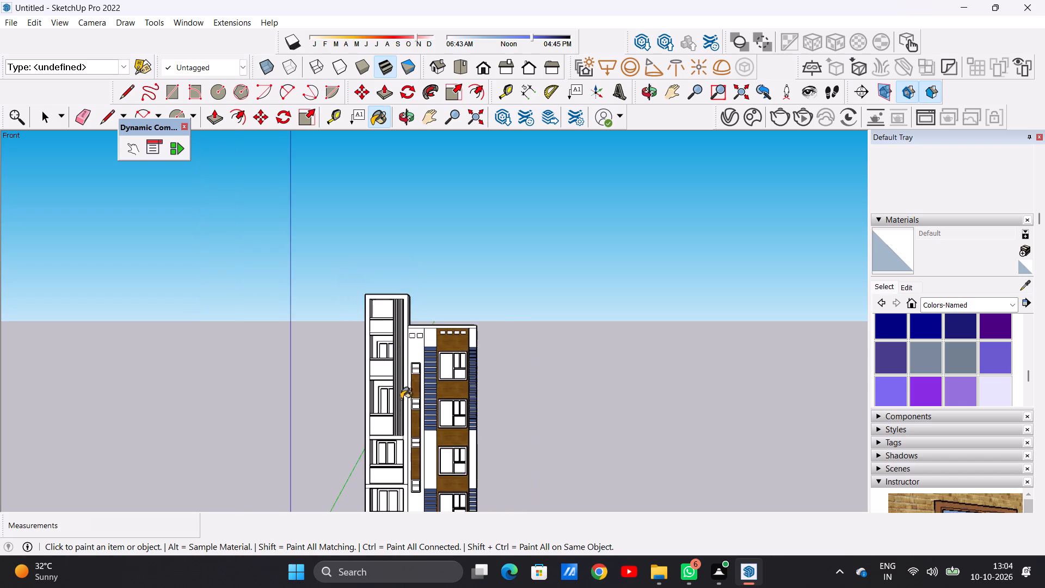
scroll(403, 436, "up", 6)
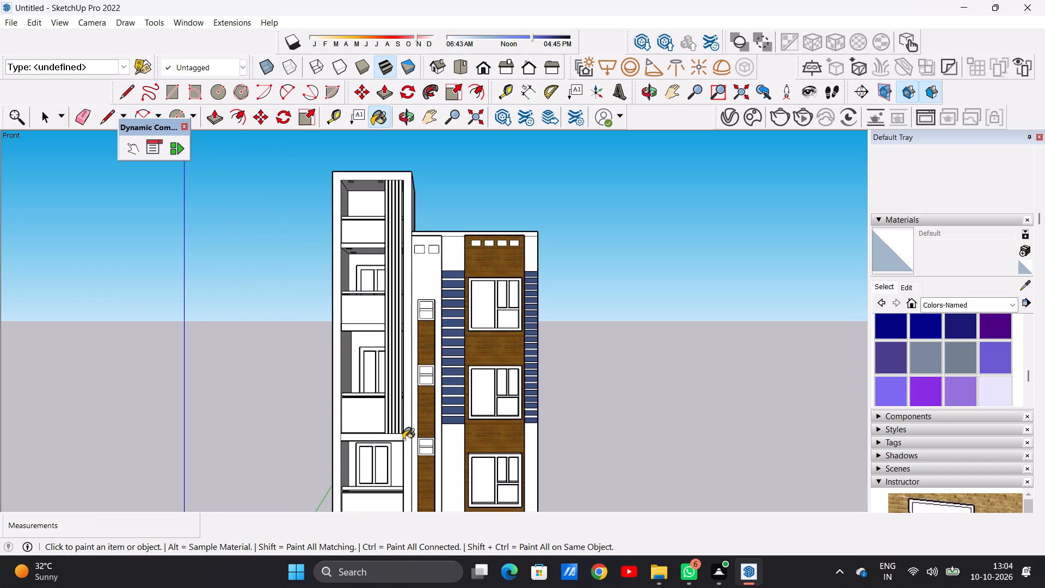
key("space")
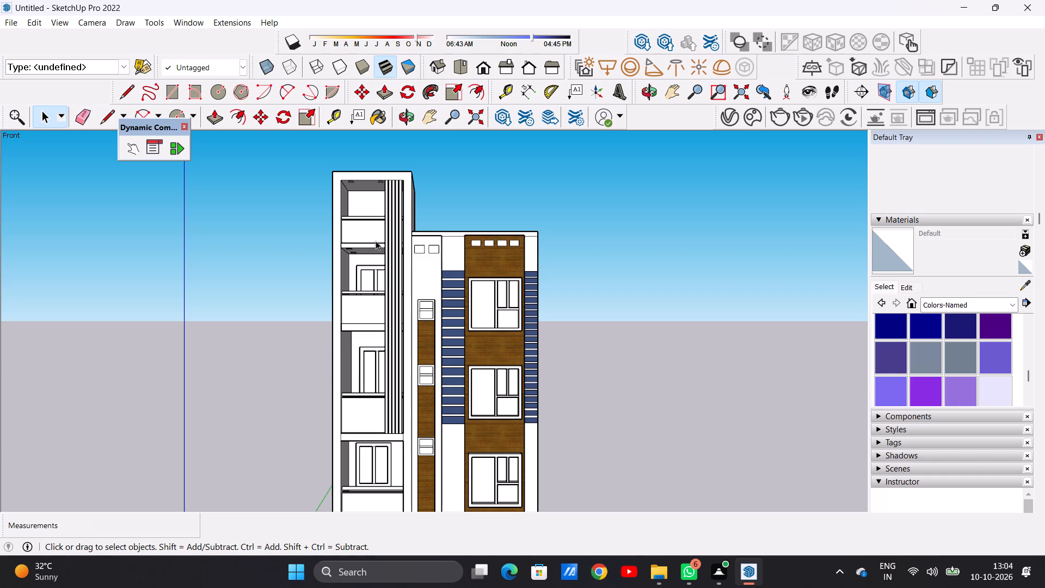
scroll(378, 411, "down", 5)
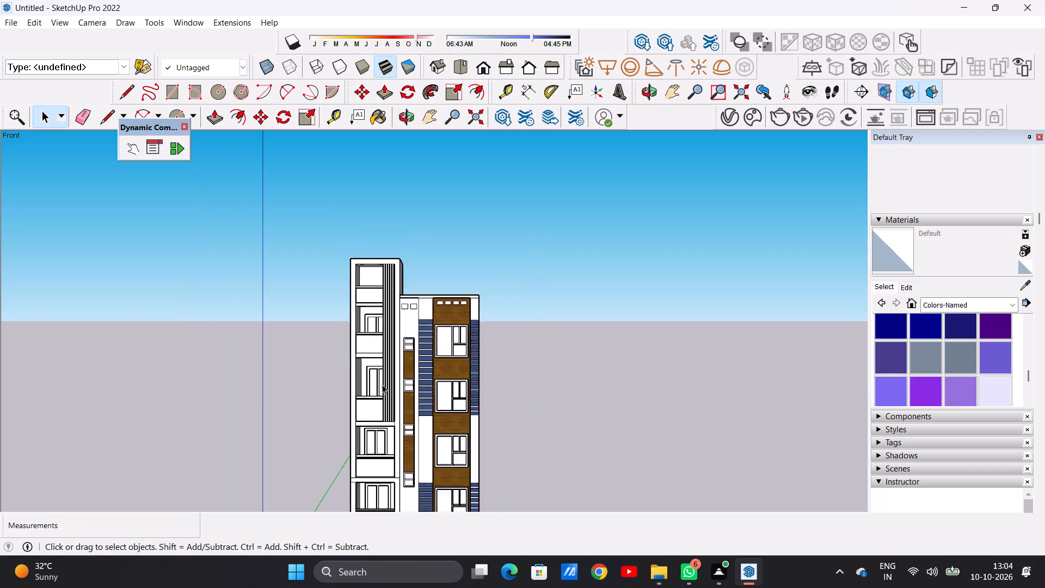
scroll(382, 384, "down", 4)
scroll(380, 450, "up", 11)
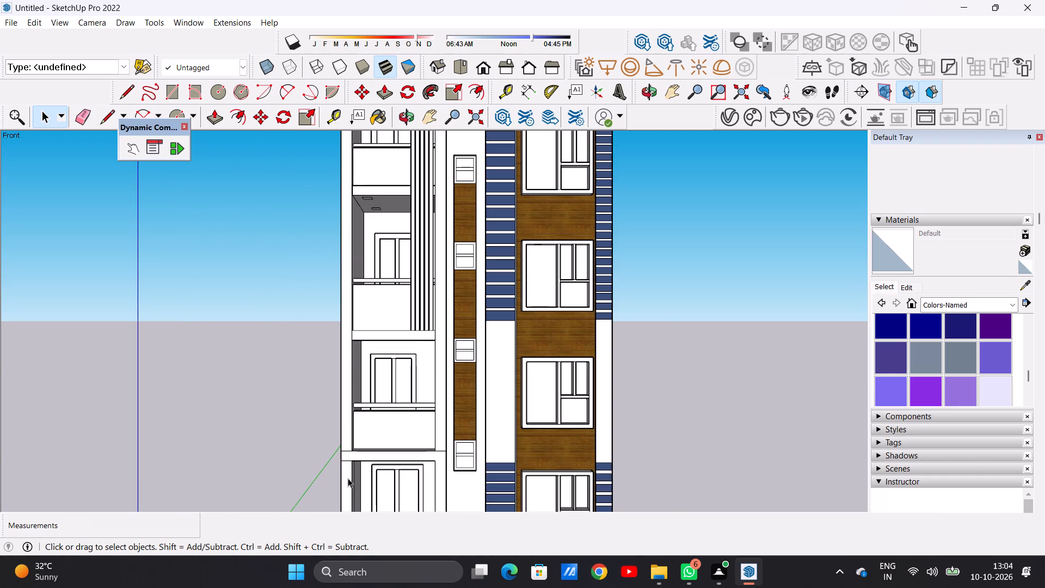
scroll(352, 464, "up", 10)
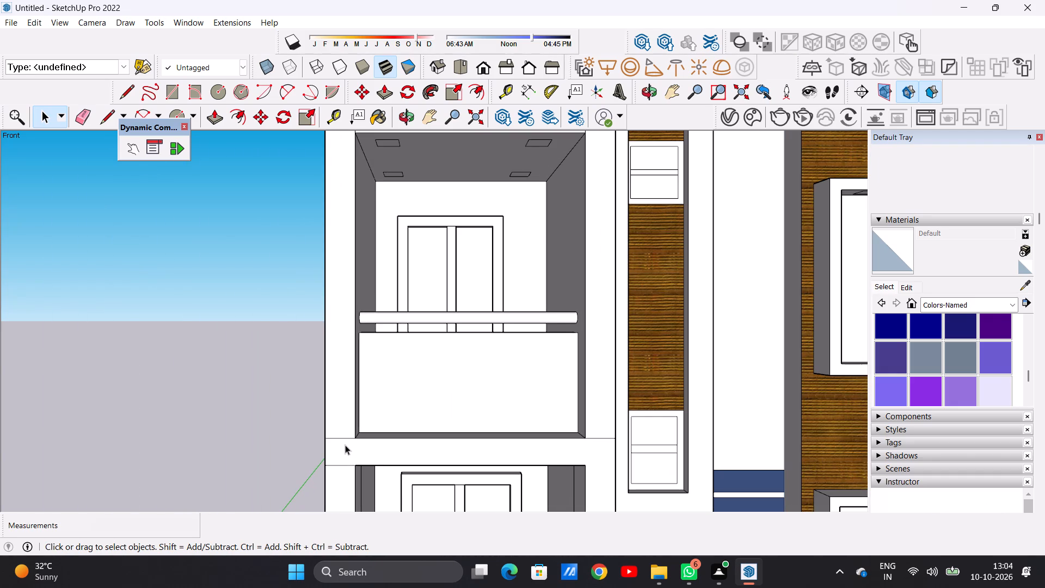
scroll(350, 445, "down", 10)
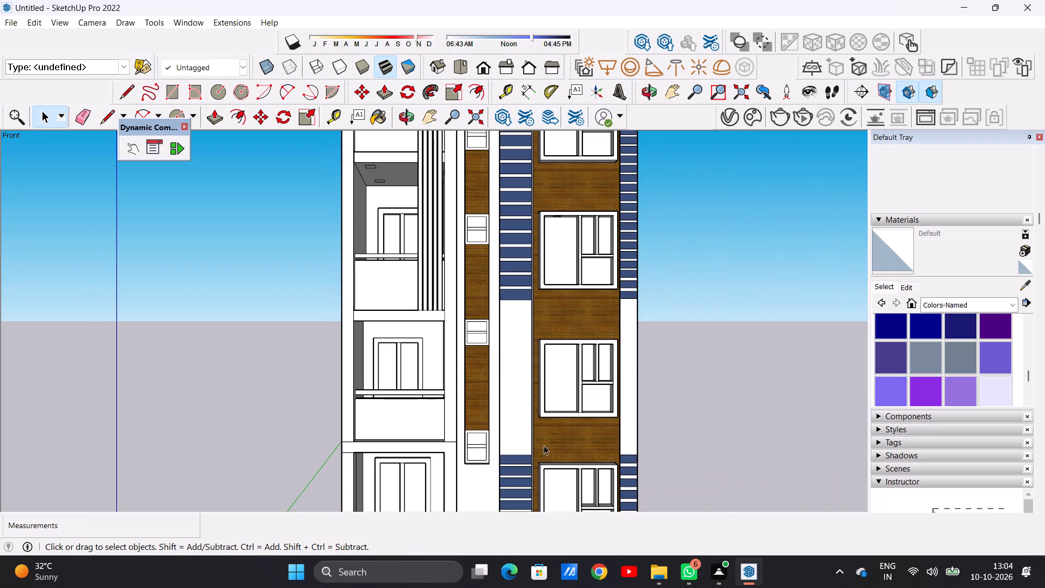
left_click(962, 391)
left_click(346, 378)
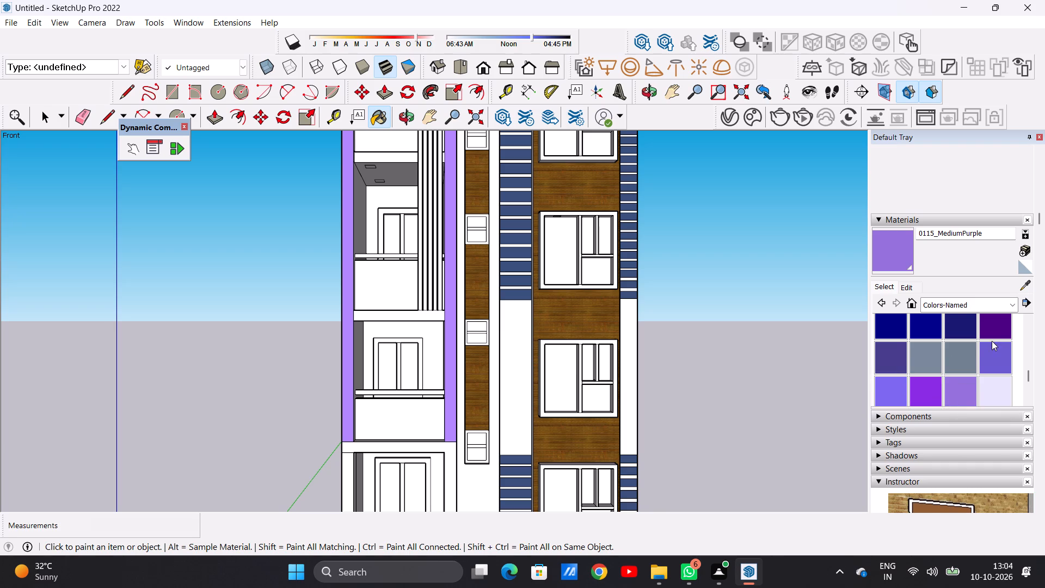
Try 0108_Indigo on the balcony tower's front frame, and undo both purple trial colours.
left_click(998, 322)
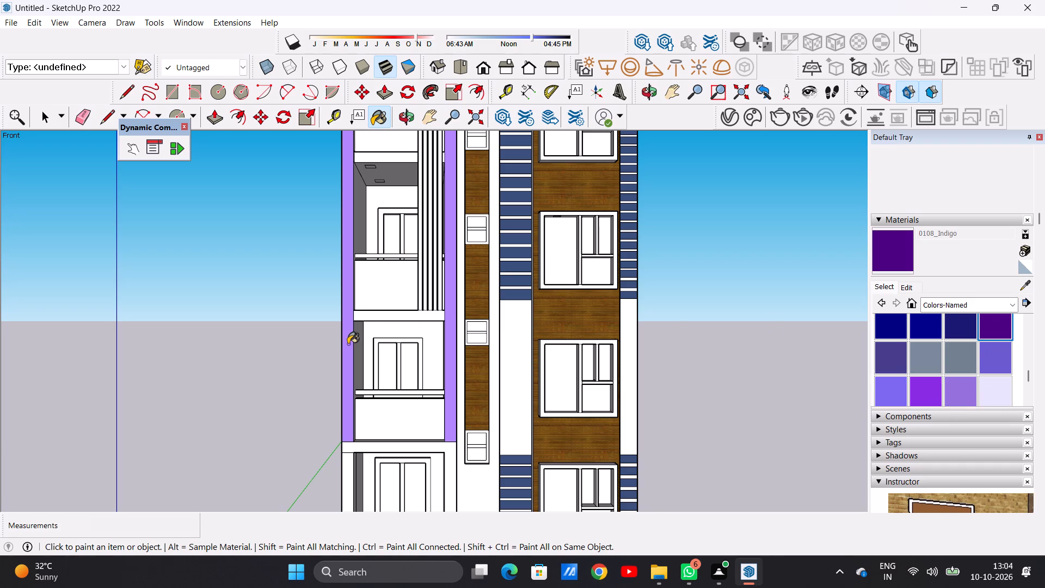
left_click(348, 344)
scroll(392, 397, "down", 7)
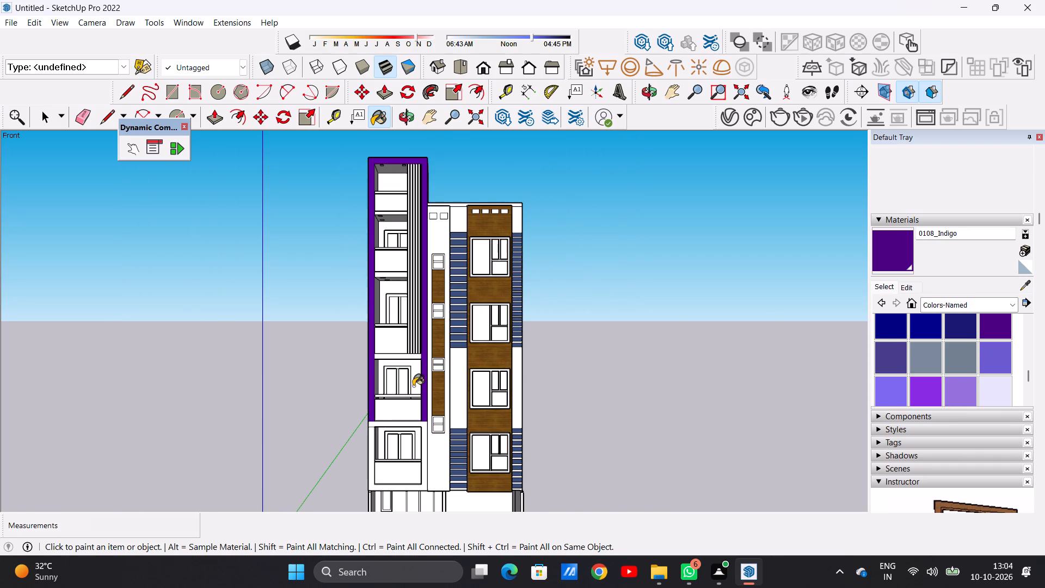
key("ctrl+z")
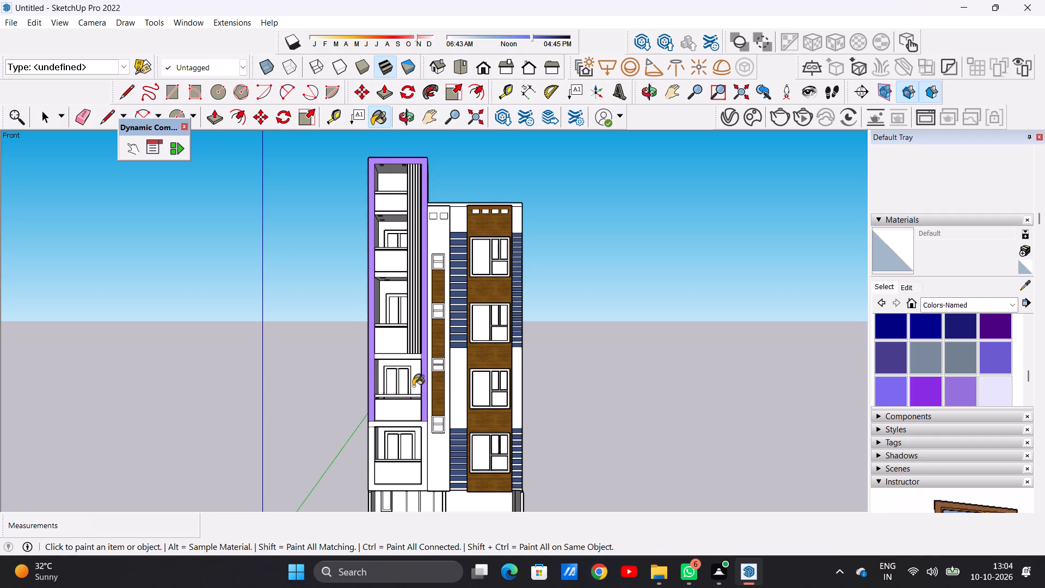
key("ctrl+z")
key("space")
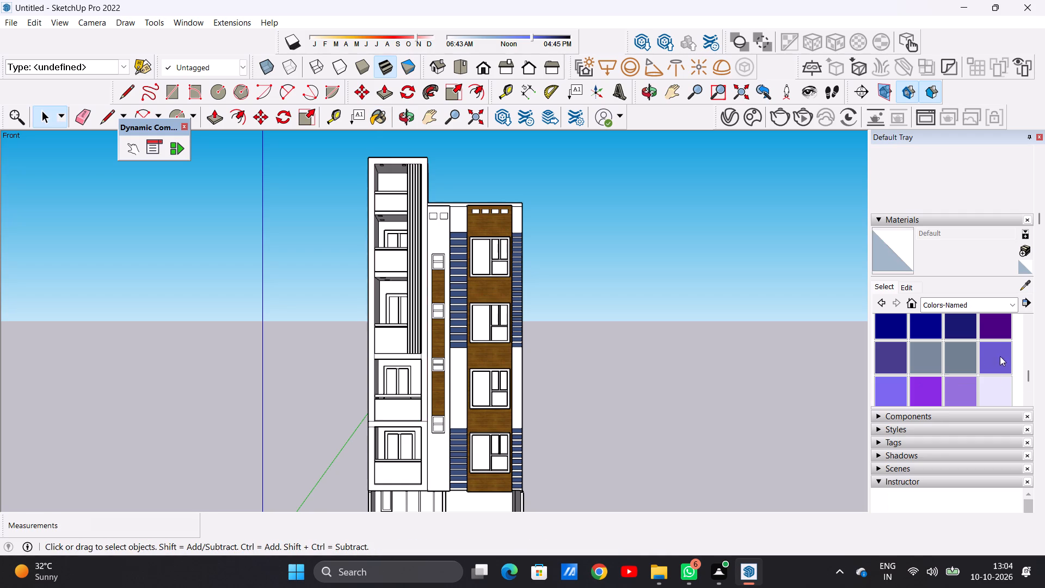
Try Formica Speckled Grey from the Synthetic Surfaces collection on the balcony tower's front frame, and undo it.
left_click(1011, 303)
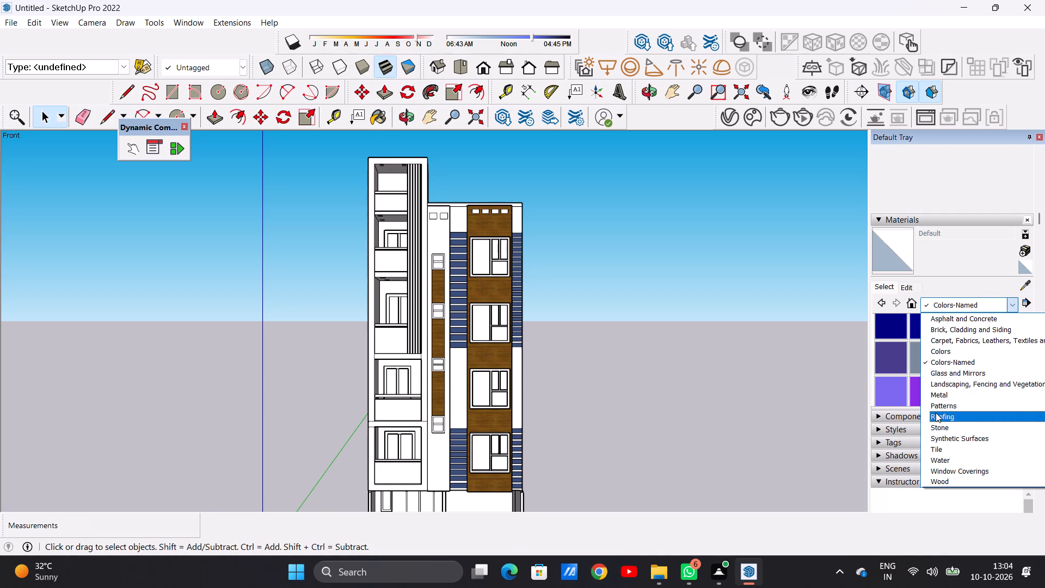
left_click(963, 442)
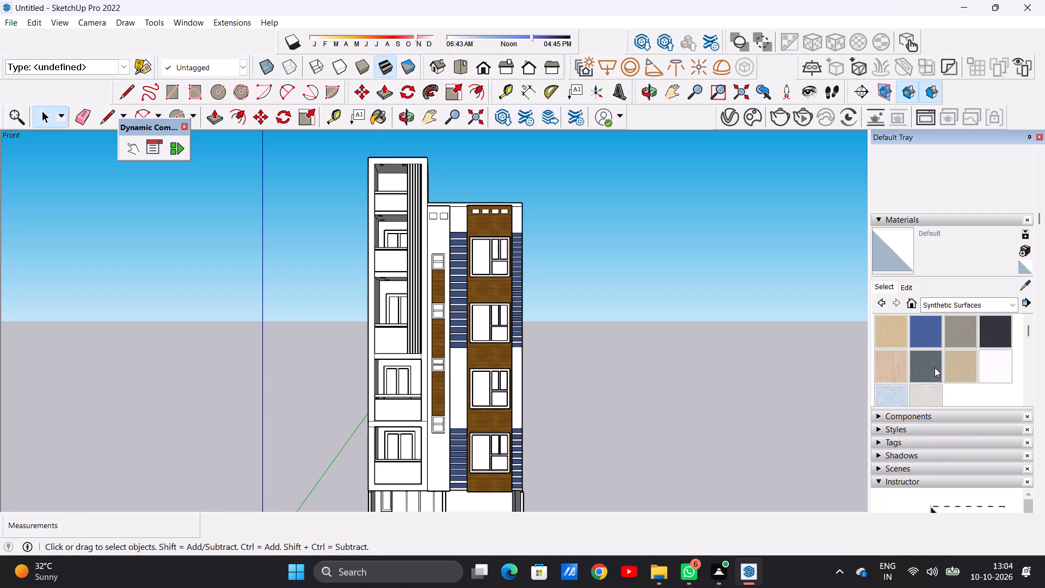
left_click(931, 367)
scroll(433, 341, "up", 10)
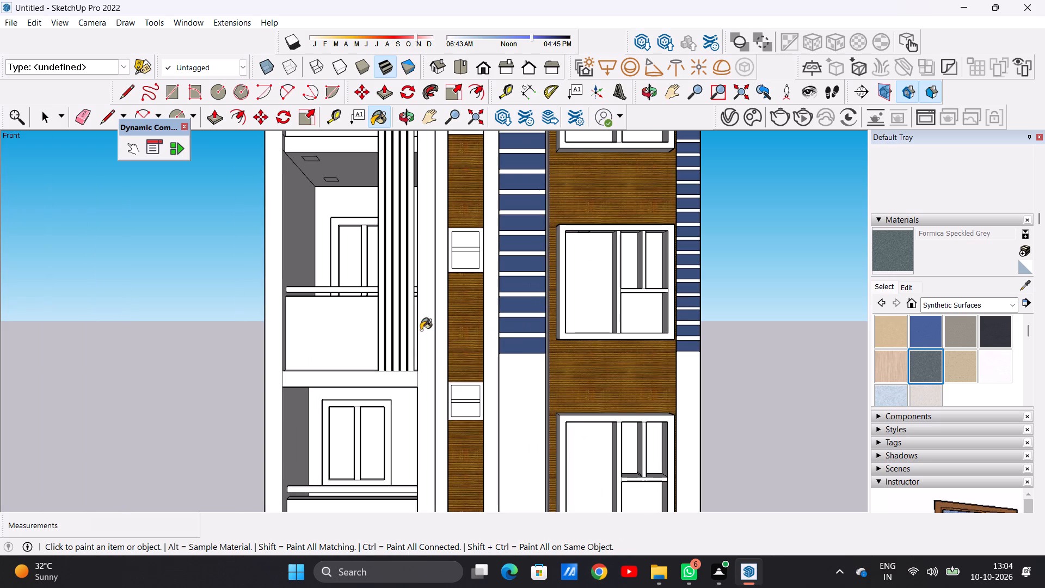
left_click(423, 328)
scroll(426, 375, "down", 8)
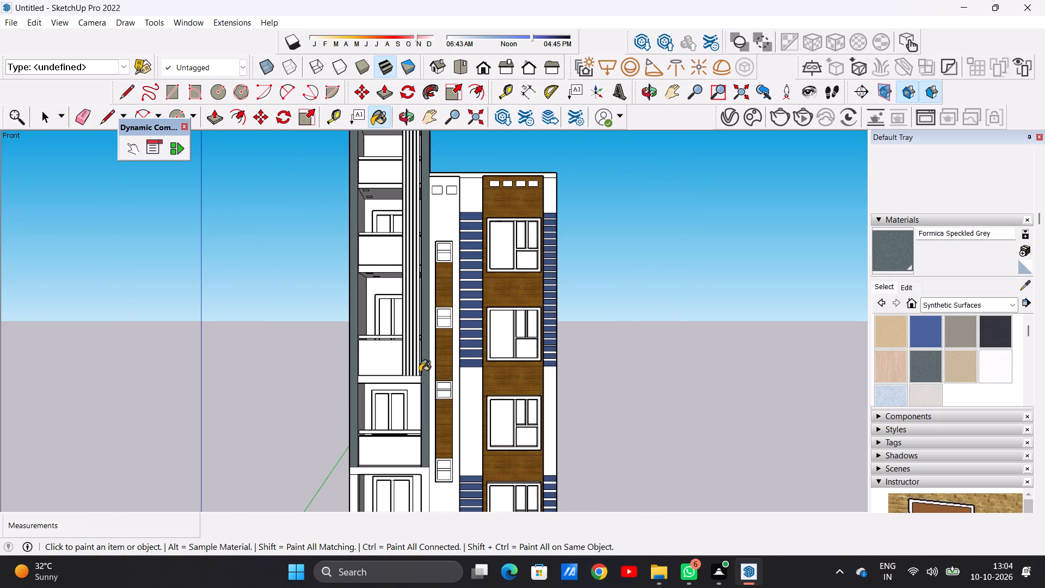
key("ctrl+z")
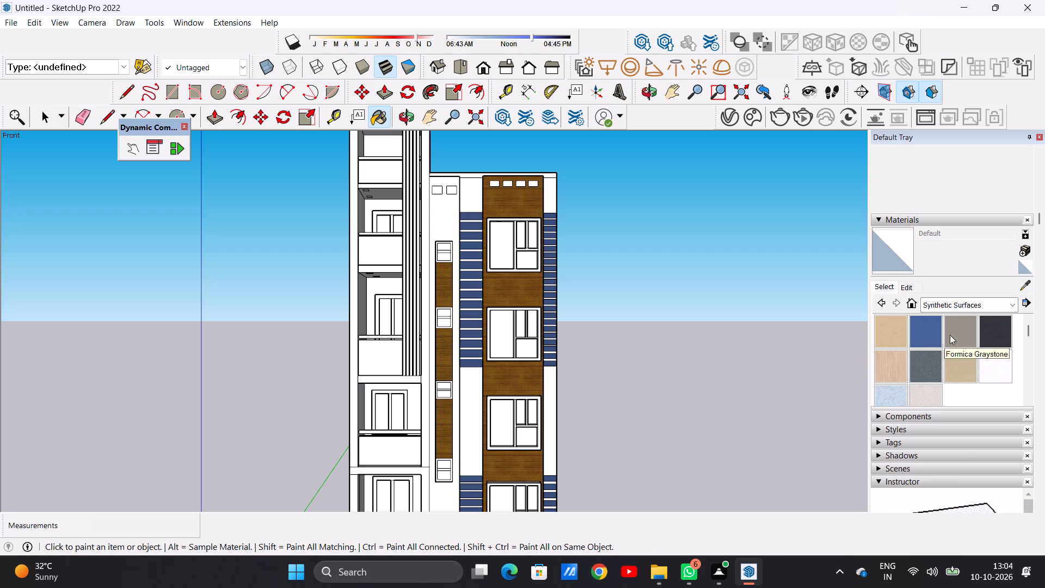
Paint the balcony tower's front frame with Color I02 from the Colors collection.
left_click(1008, 305)
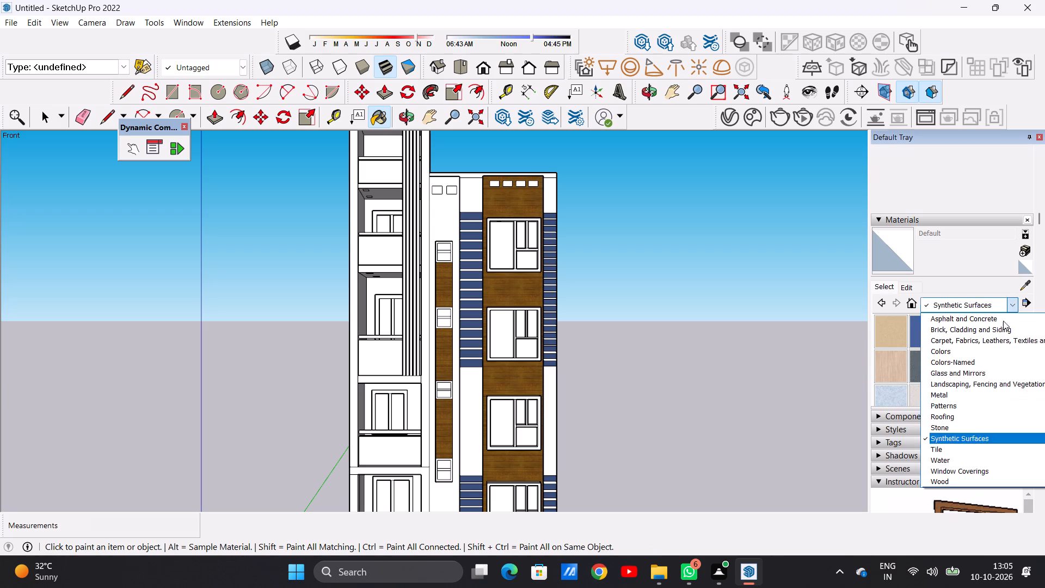
left_click(964, 348)
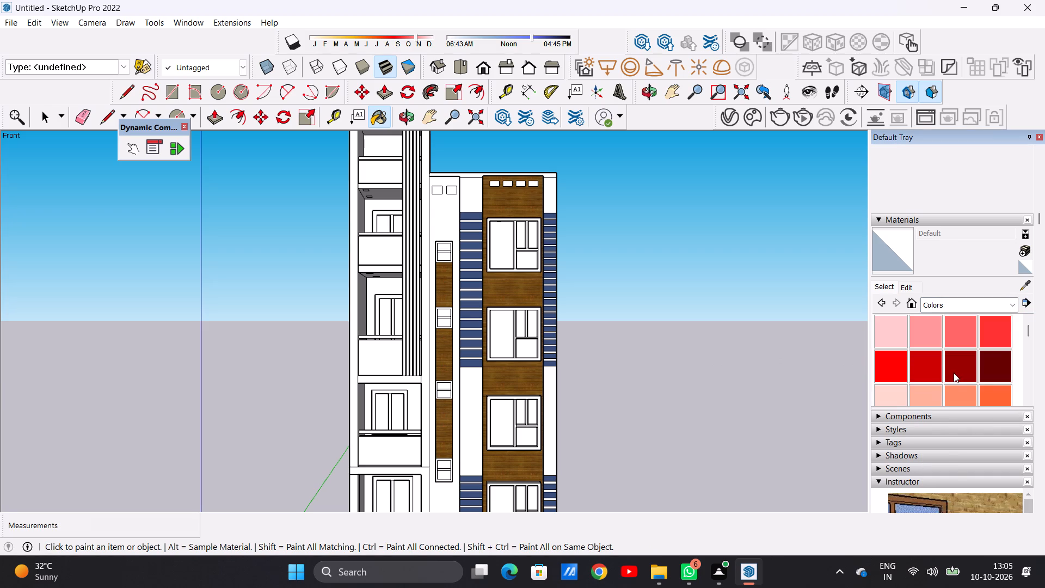
scroll(954, 373, "down", 7)
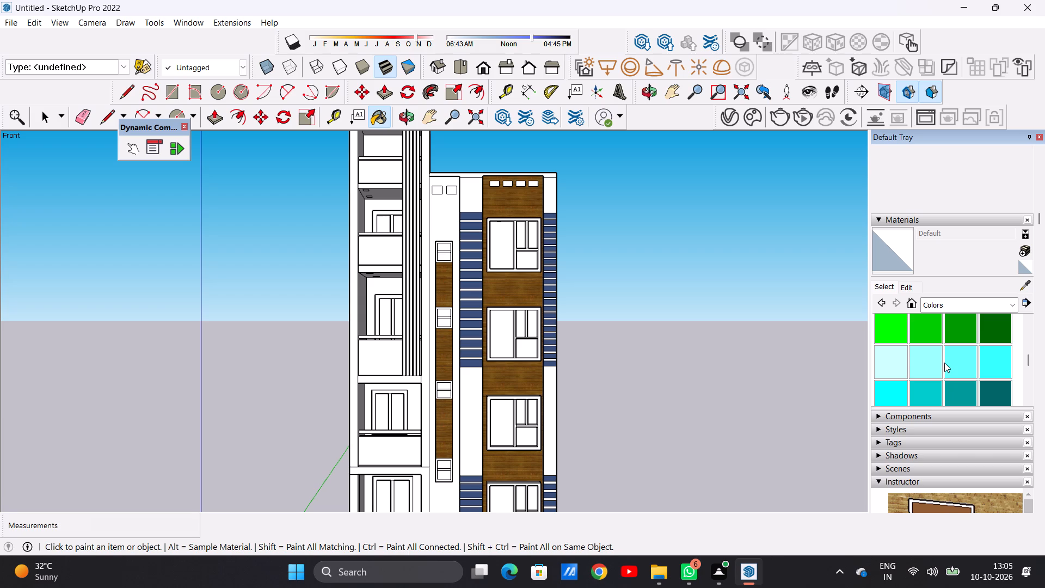
scroll(944, 363, "down", 1)
left_click(920, 375)
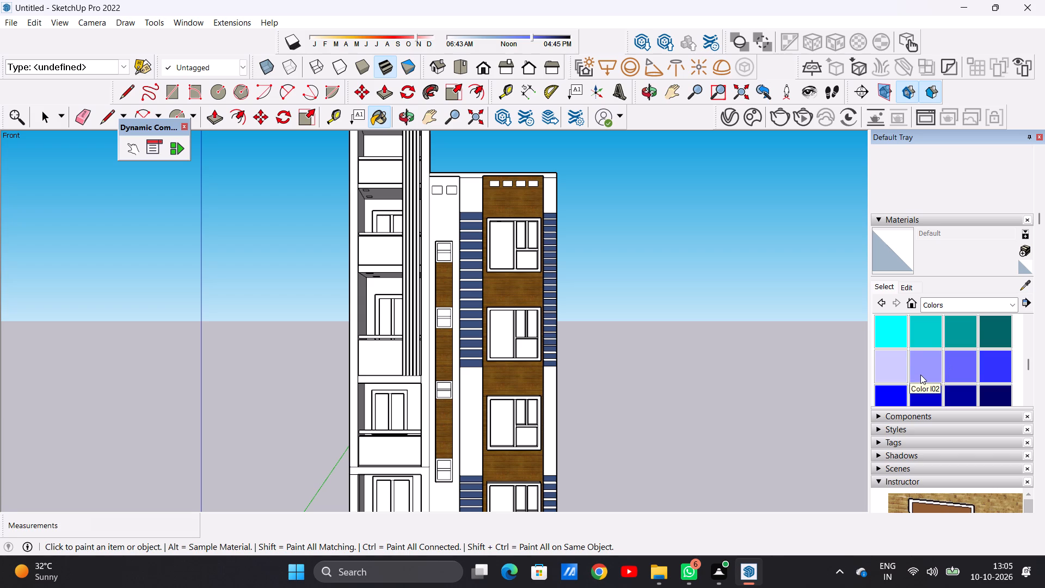
scroll(401, 354, "up", 5)
left_click(437, 329)
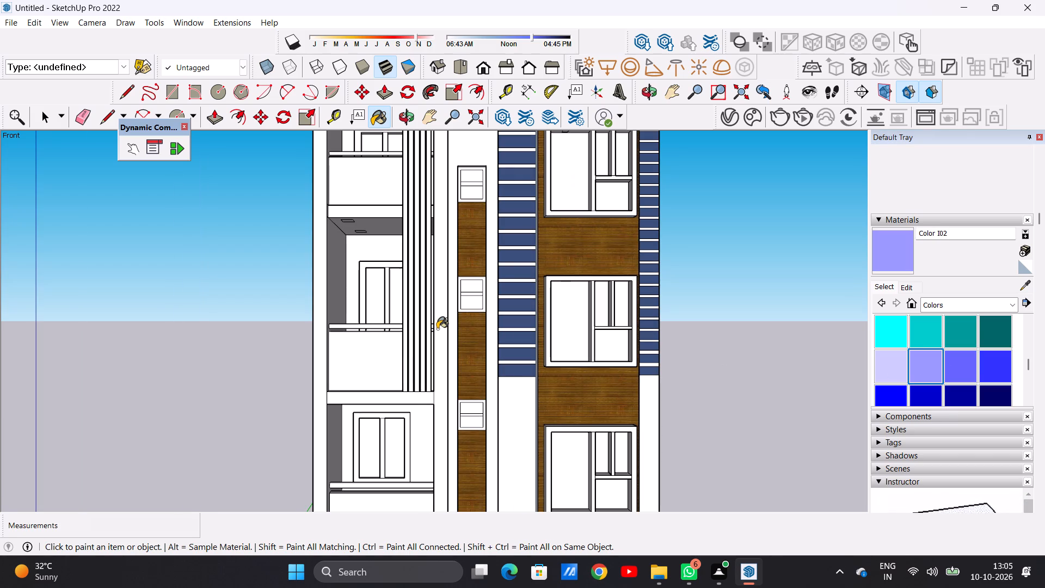
scroll(425, 353, "down", 9)
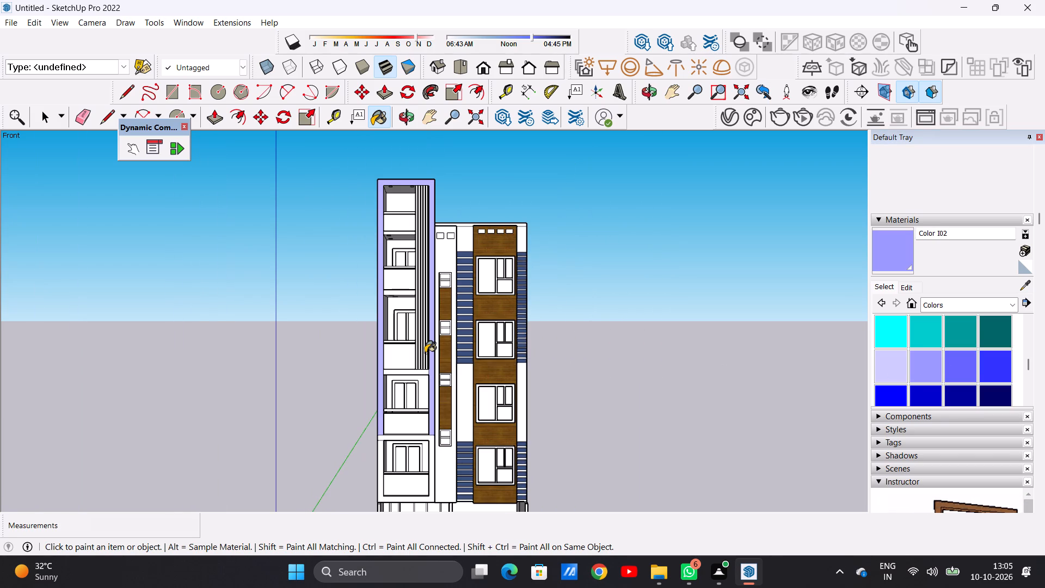
scroll(425, 353, "up", 4)
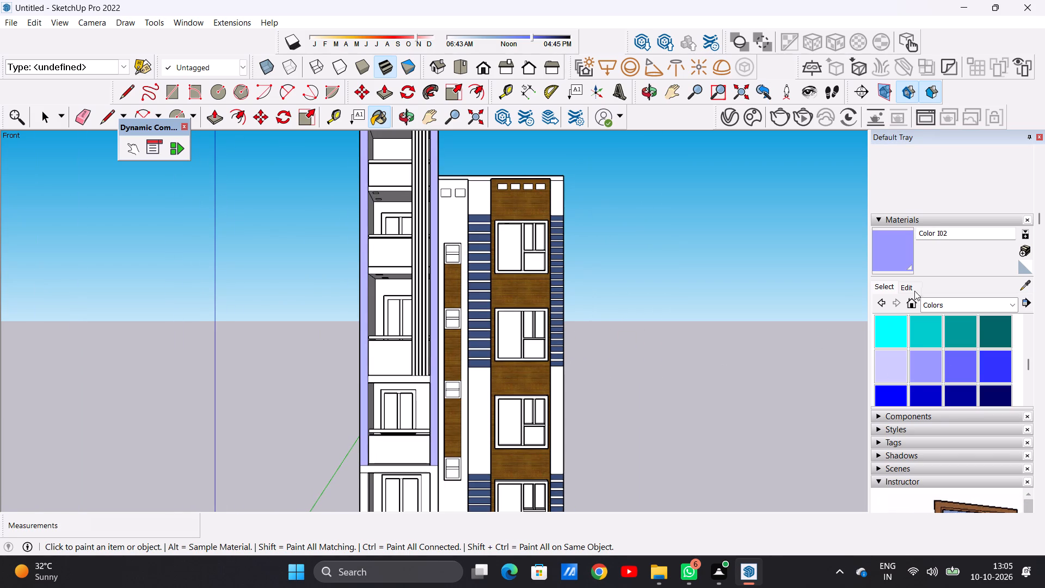
Darken the Color I02 material to a deep muted purple by lowering its brightness.
left_click(903, 291)
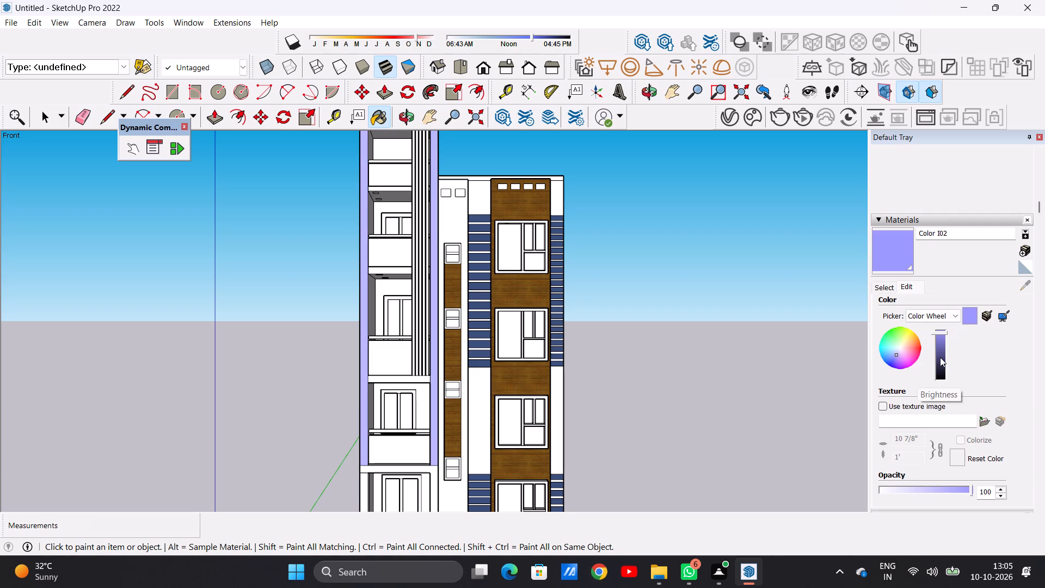
left_click(940, 357)
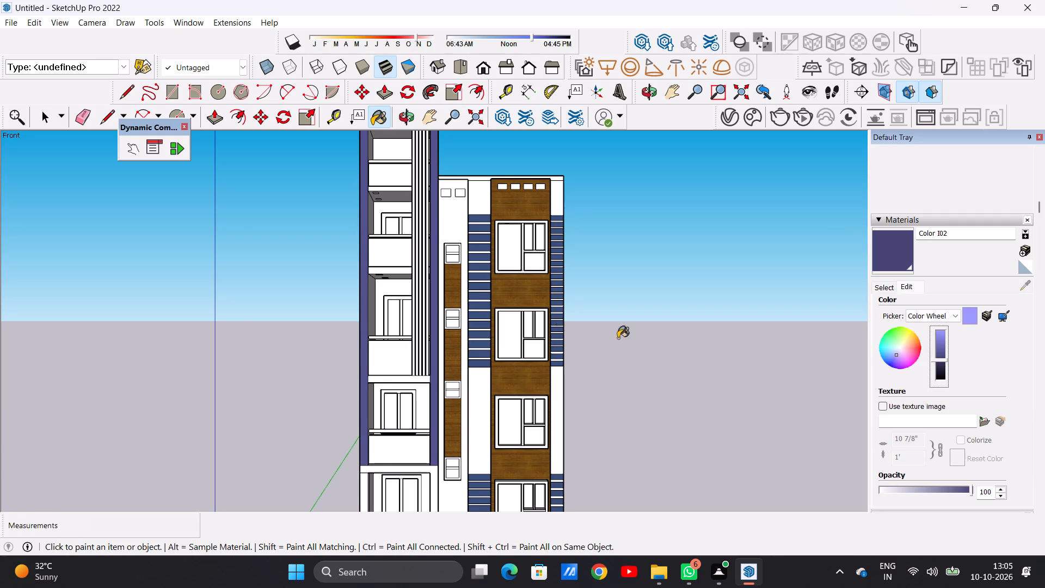
Paint the balcony tower's narrow exposed side face, next to the small-window strip, with the darkened Color I02.
scroll(496, 308, "down", 3)
middle_click_drag(476, 305, 313, 383)
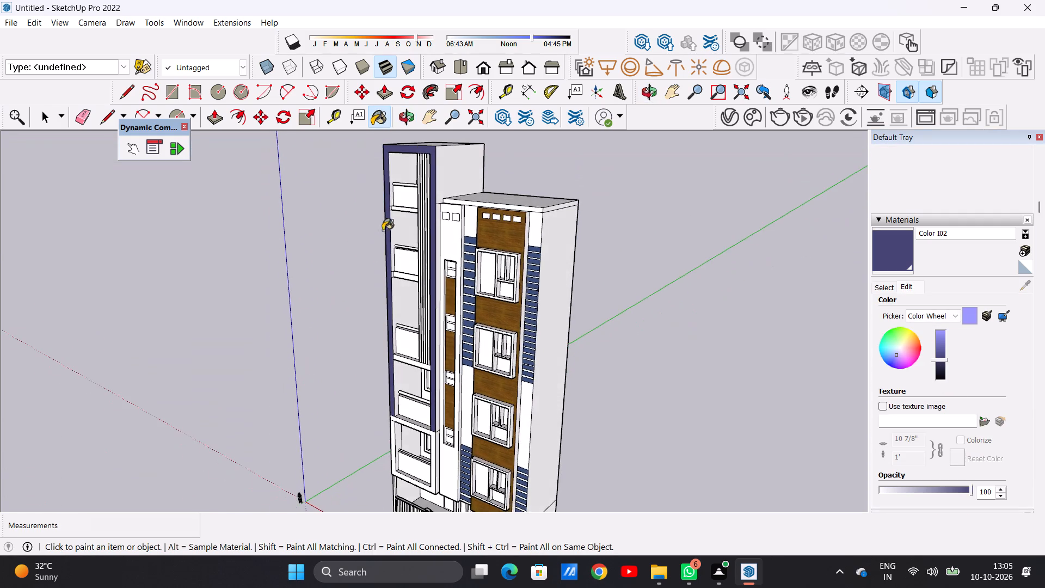
scroll(442, 150, "up", 6)
scroll(444, 304, "down", 6)
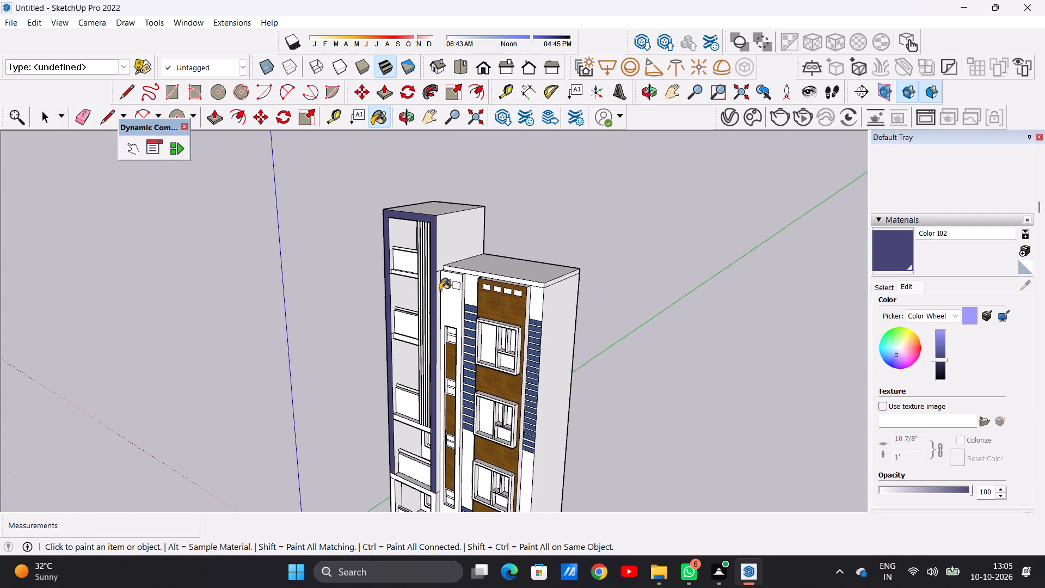
scroll(444, 359, "up", 11)
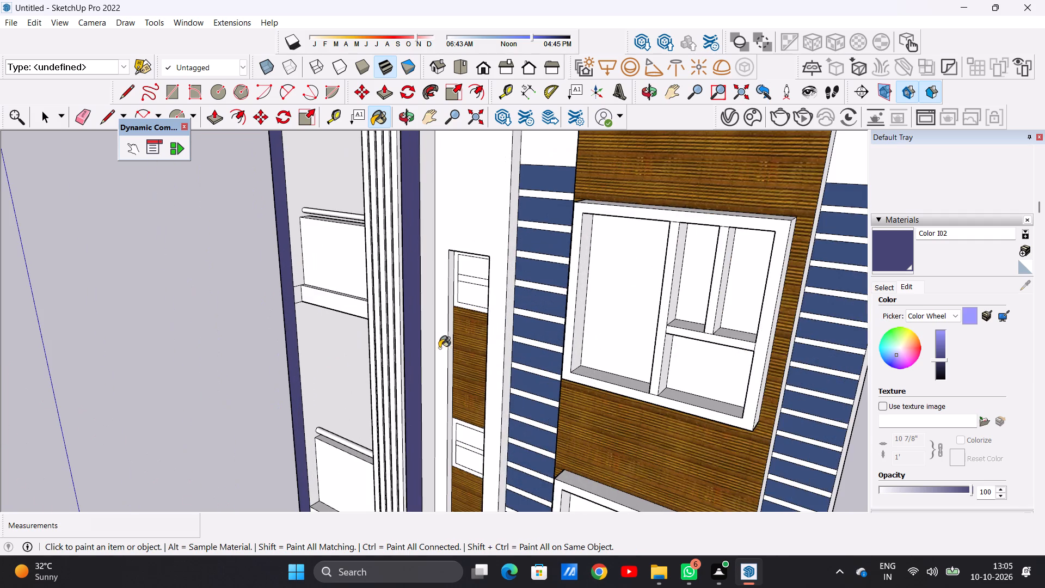
left_click(427, 328)
scroll(425, 332, "down", 12)
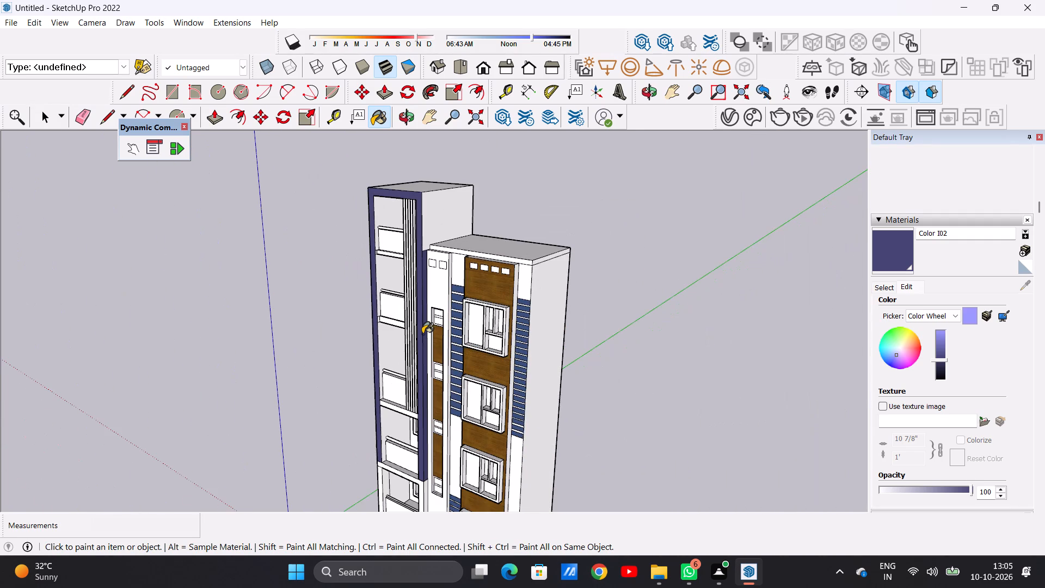
Paint the ledge surface at the bottom of the tower's purple frame, below the balcony parapet, with Color I02.
scroll(428, 236, "up", 5)
scroll(428, 247, "down", 4)
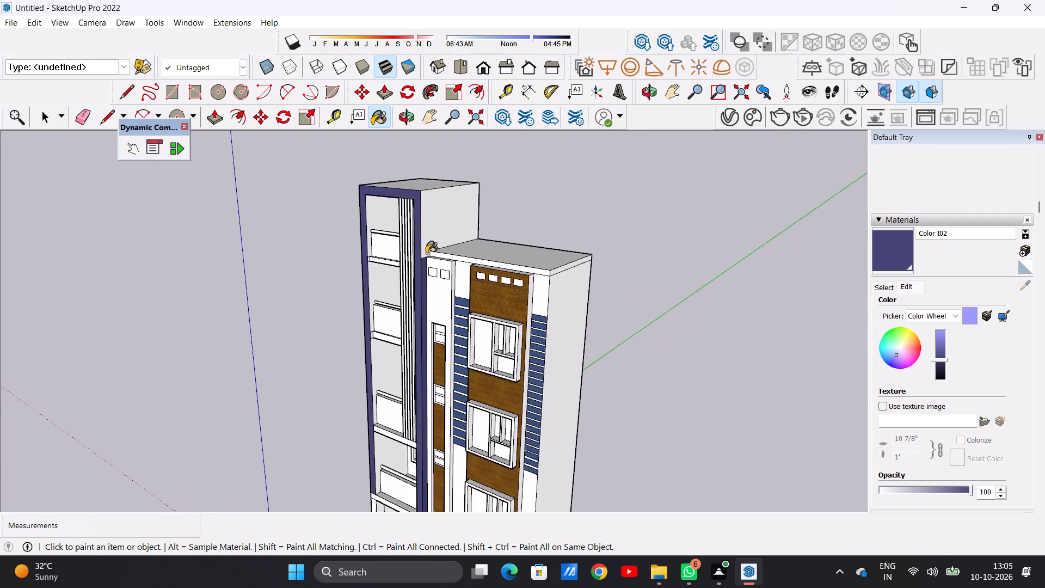
scroll(426, 253, "down", 8)
middle_click_drag(376, 303, 689, 324)
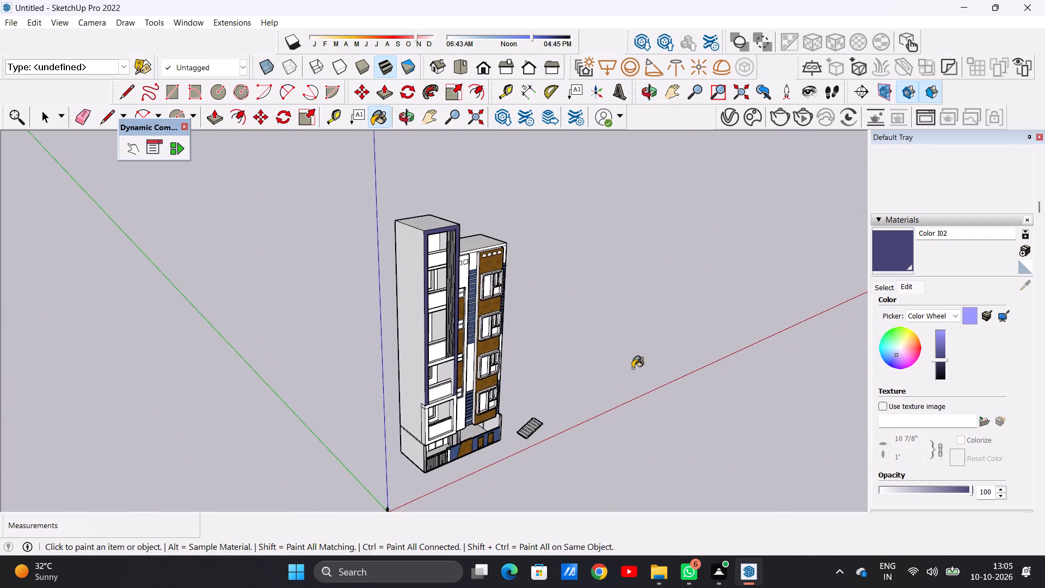
middle_click_drag(601, 387, 442, 388)
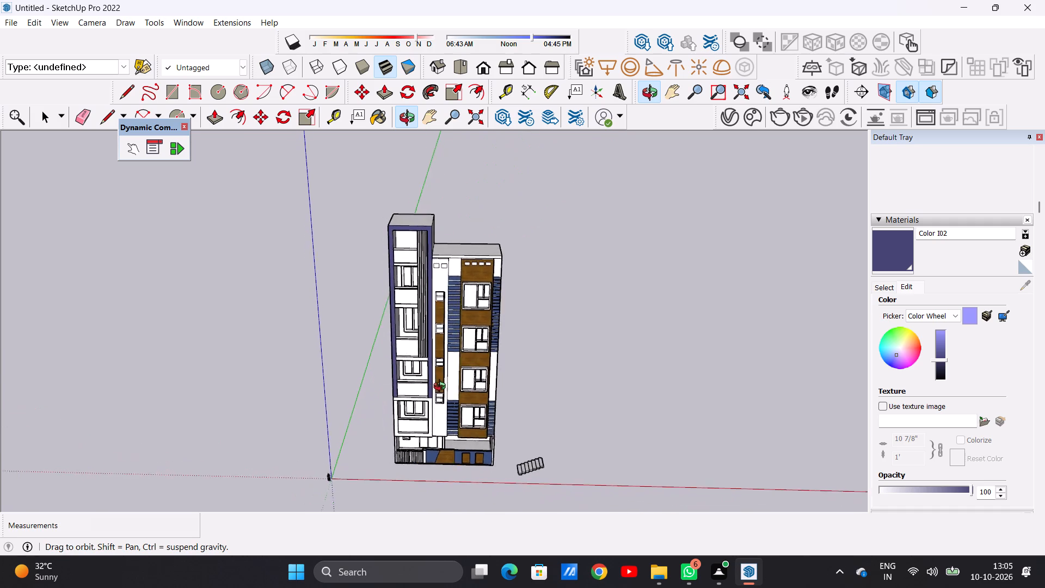
middle_click_drag(442, 388, 451, 367)
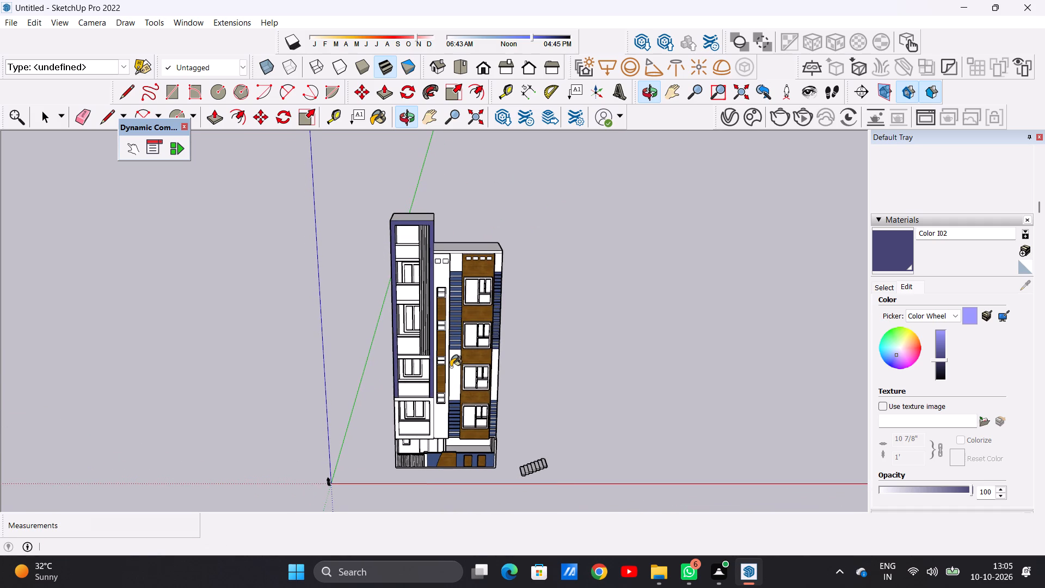
scroll(433, 403, "up", 12)
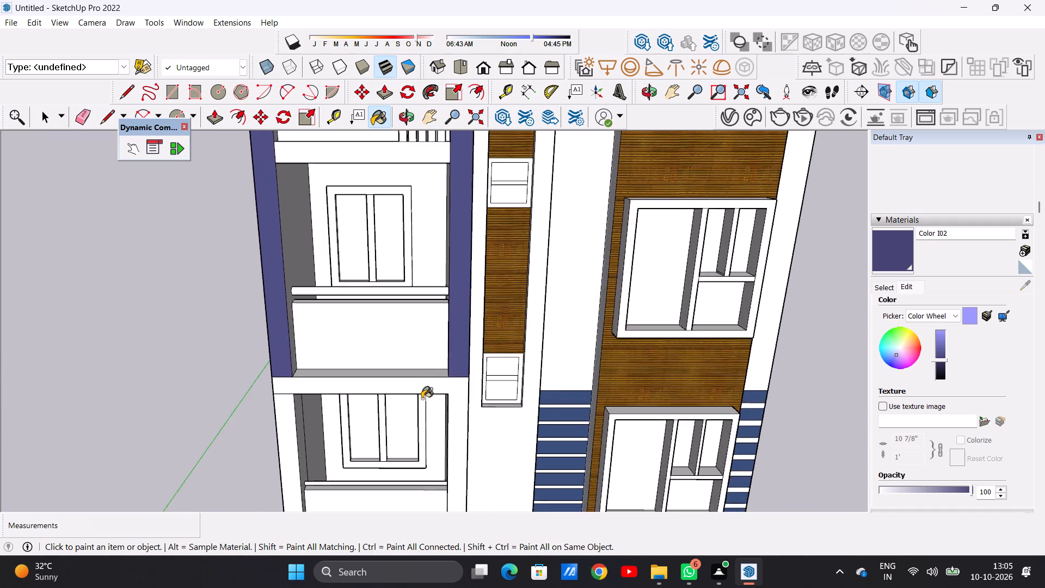
scroll(422, 399, "up", 3)
left_click(422, 371)
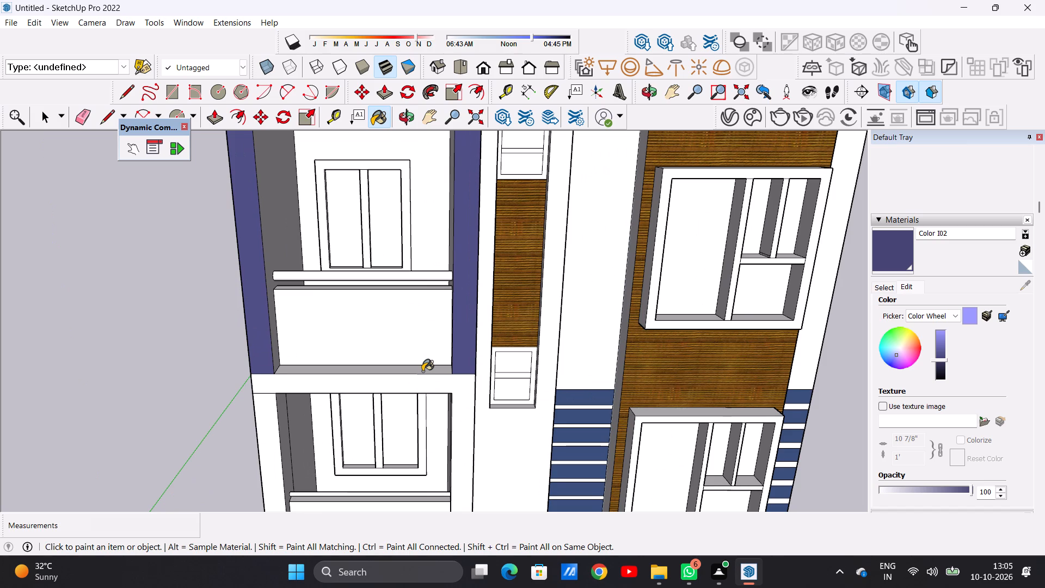
Examine the balcony tower's purple frame against the rest of the front elevation.
scroll(422, 371, "down", 4)
middle_click_drag(428, 368, 422, 321)
middle_click_drag(422, 328, 426, 341)
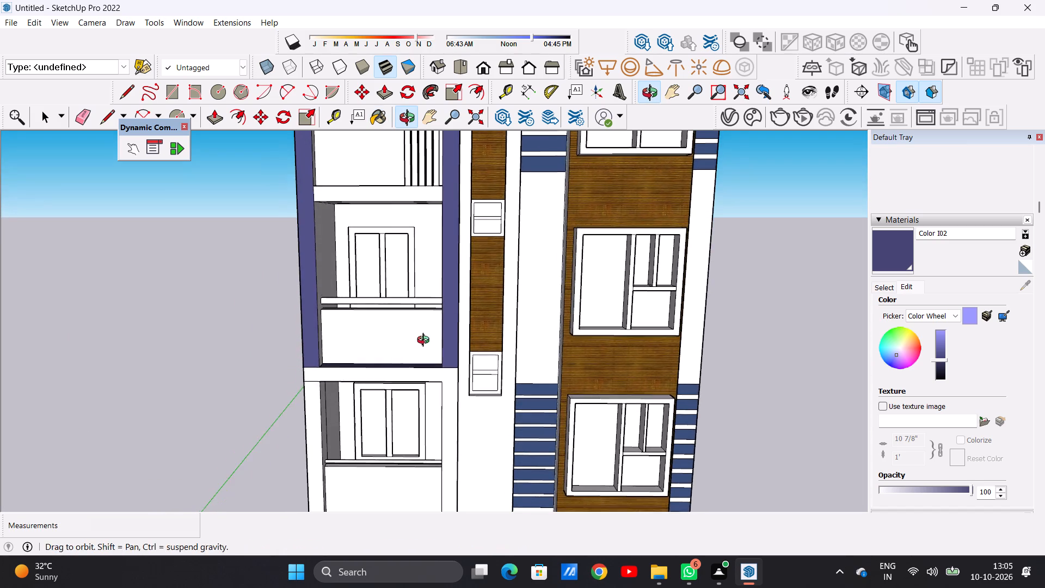
middle_click_drag(426, 341, 427, 345)
scroll(427, 353, "down", 11)
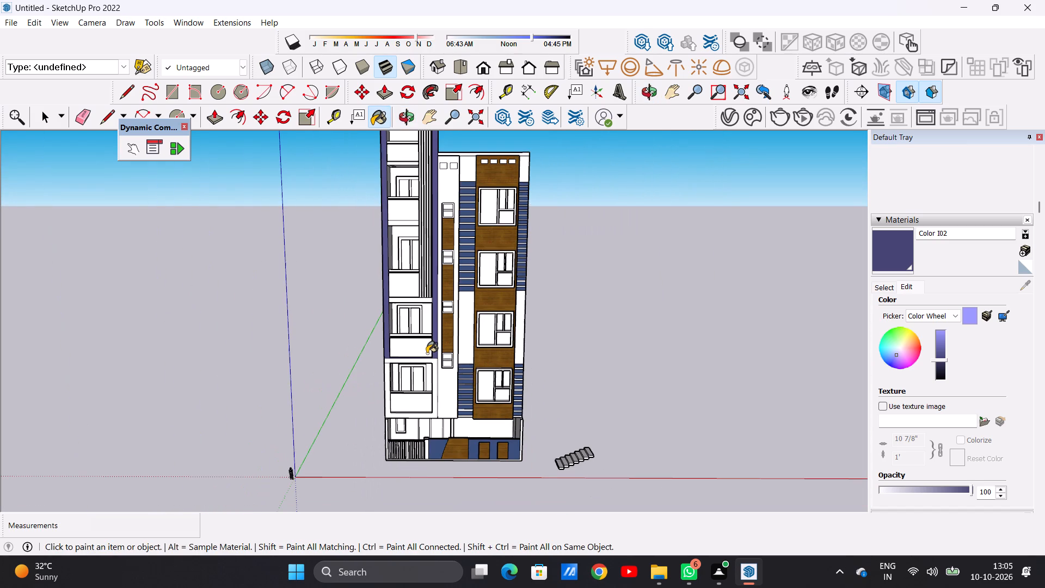
scroll(427, 353, "down", 1)
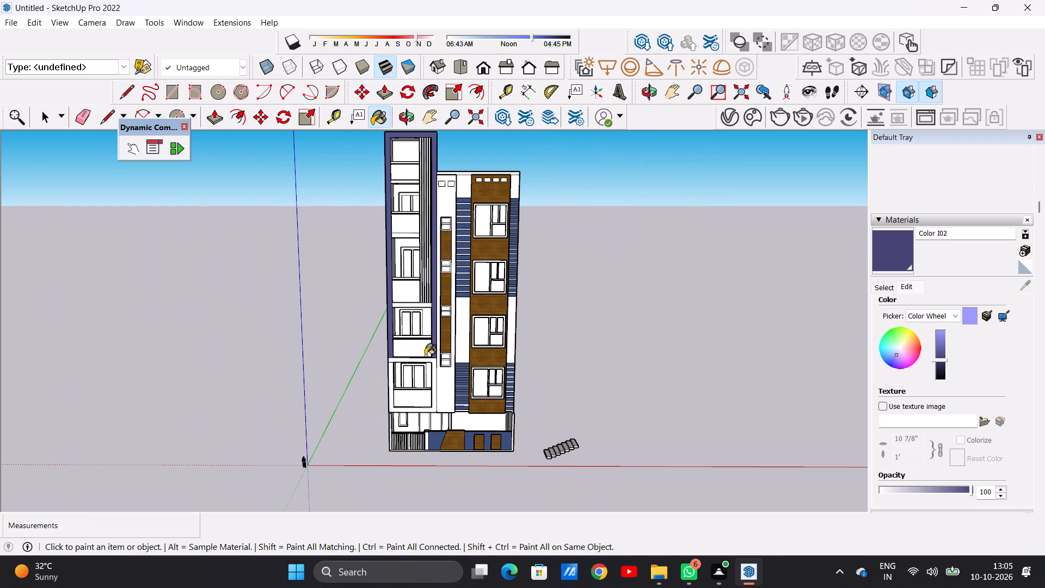
scroll(425, 356, "down", 9)
scroll(426, 289, "up", 7)
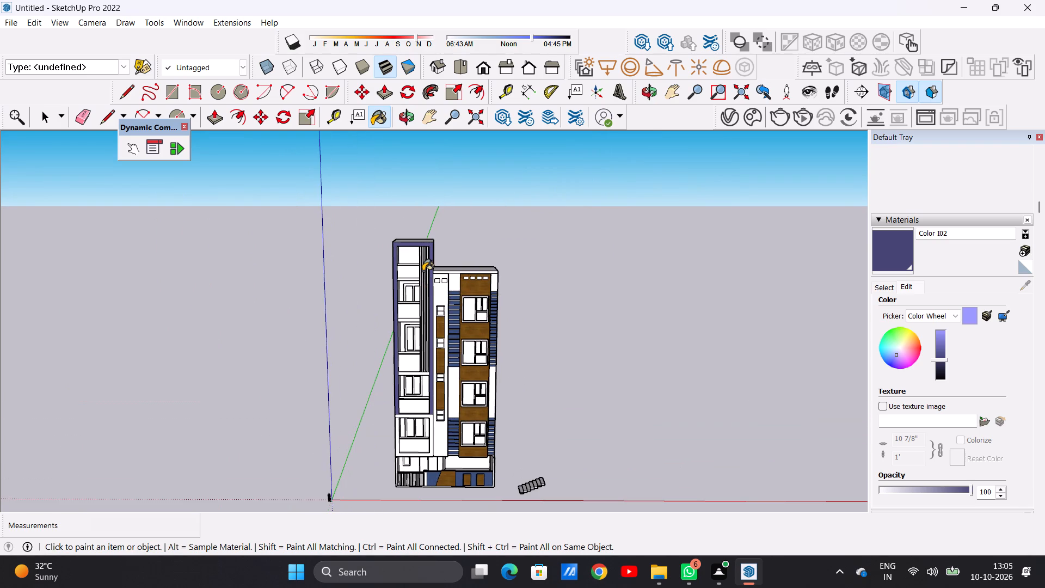
scroll(391, 305, "down", 4)
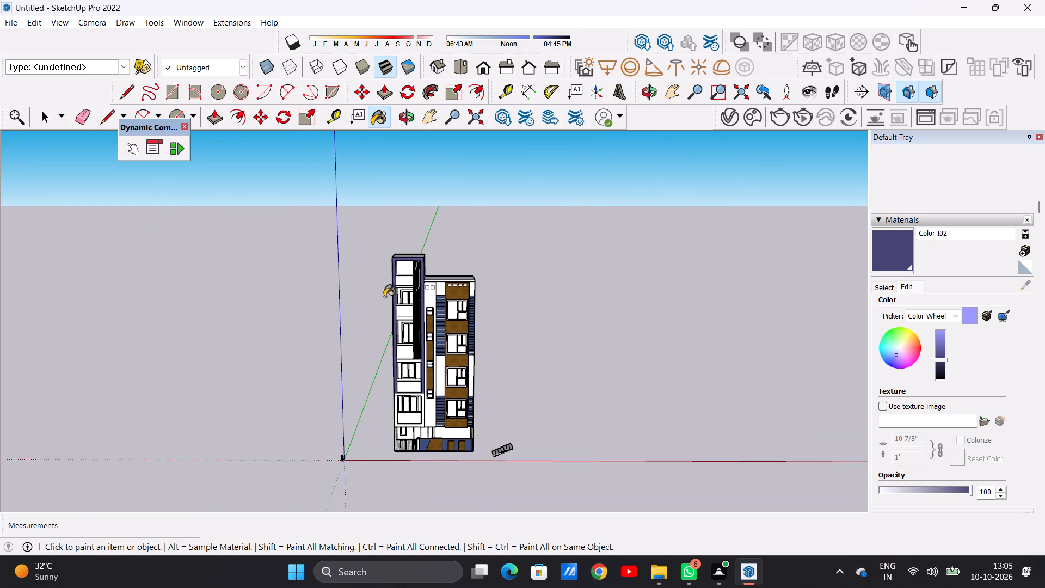
Paint the top balcony's ceiling, outer side wall and back wall with Color I02.
scroll(421, 260, "up", 14)
middle_click_drag(399, 287, 395, 170)
middle_click(395, 170)
scroll(379, 259, "up", 5)
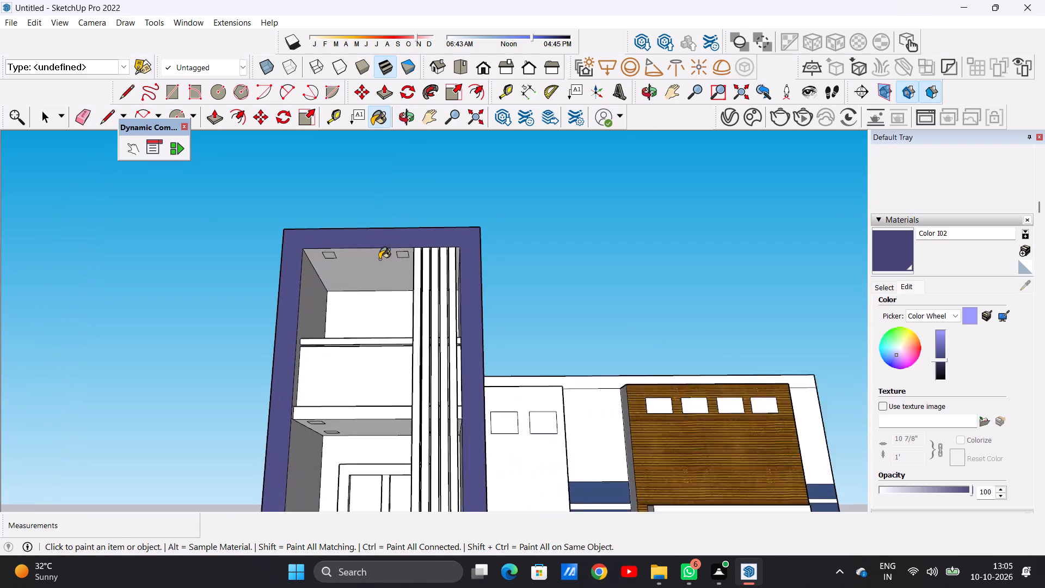
scroll(379, 259, "up", 1)
left_click(371, 265)
scroll(356, 327, "down", 5)
scroll(332, 326, "up", 6)
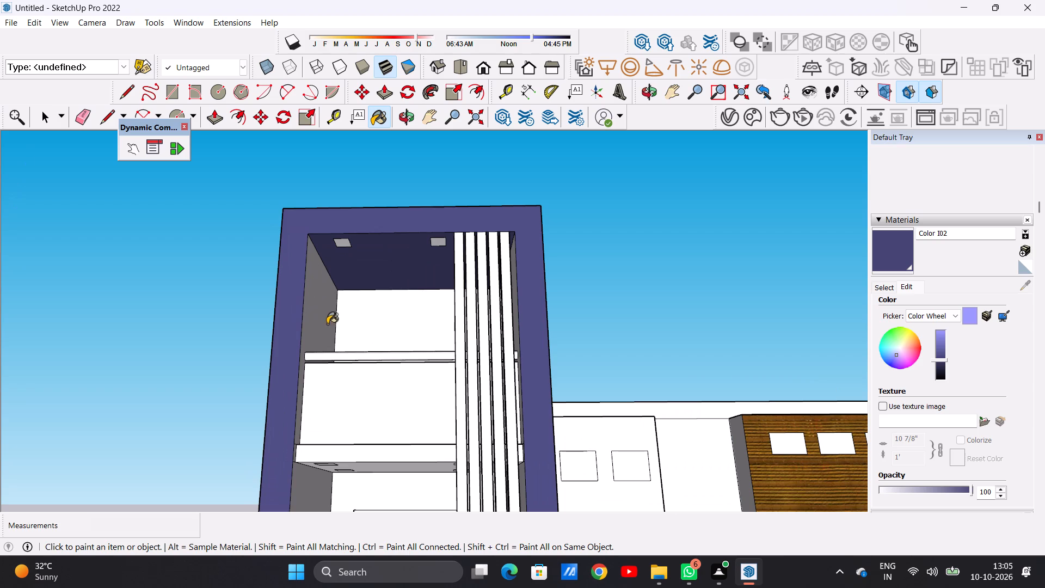
left_click(312, 314)
left_click(368, 313)
scroll(364, 322, "down", 6)
Paint the top balcony's remaining inner side wall, behind the vertical fins, with Color I02.
middle_click_drag(362, 326, 378, 340)
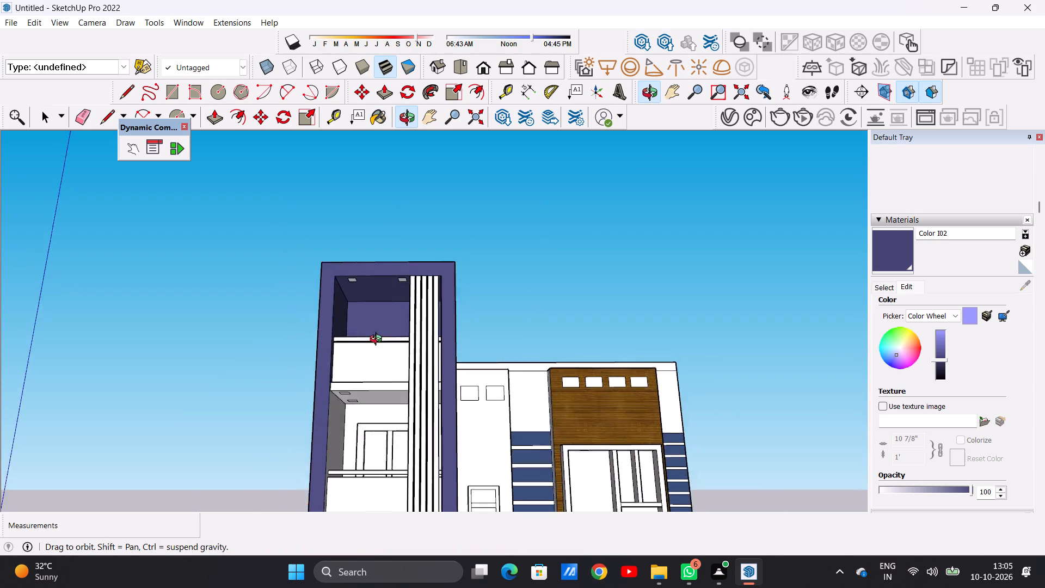
middle_click_drag(378, 340, 563, 415)
scroll(370, 305, "up", 6)
left_click(421, 300)
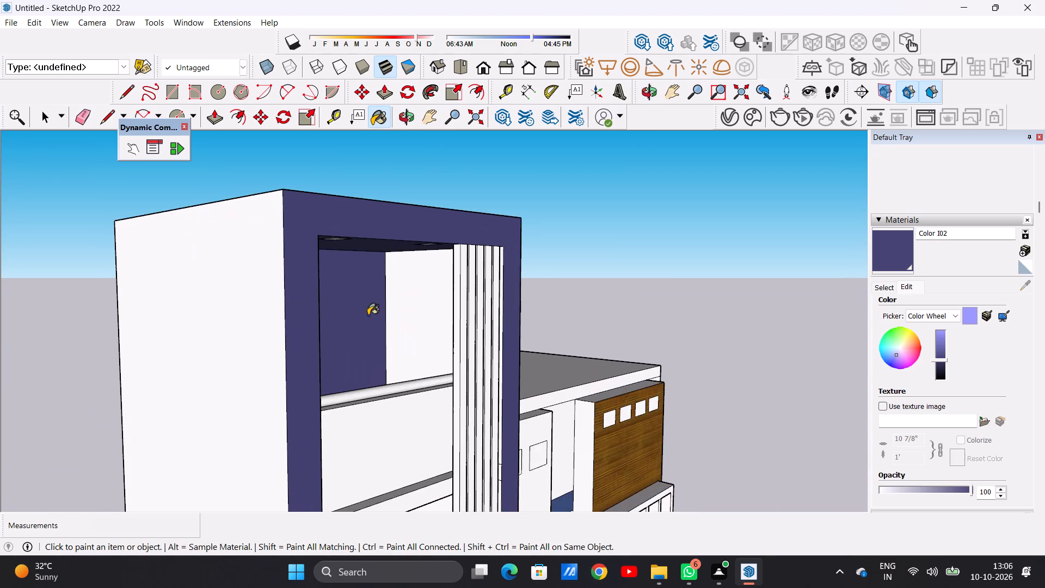
scroll(335, 320, "down", 8)
middle_click_drag(416, 358, 229, 334)
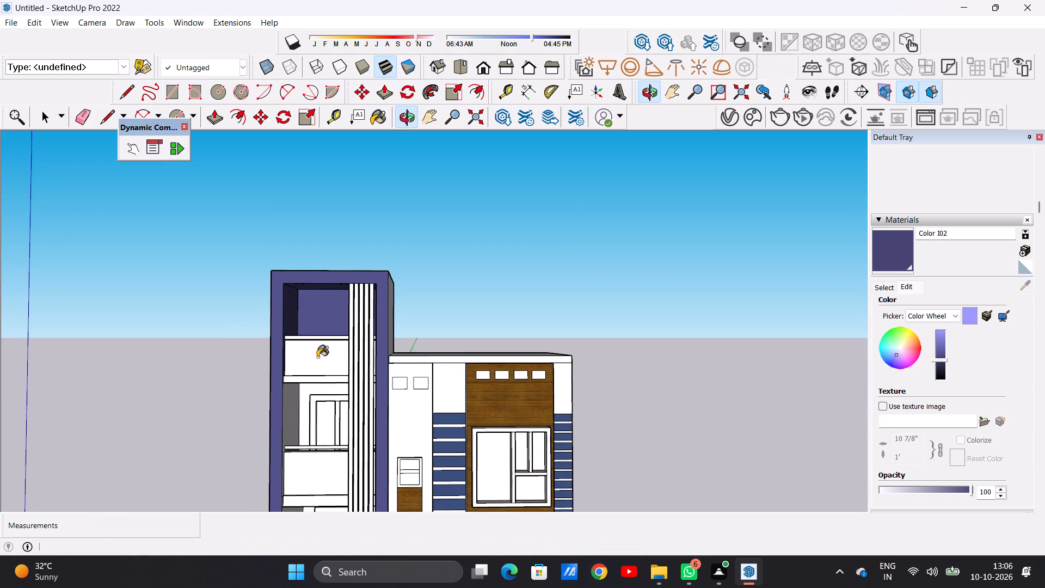
scroll(326, 362, "down", 4)
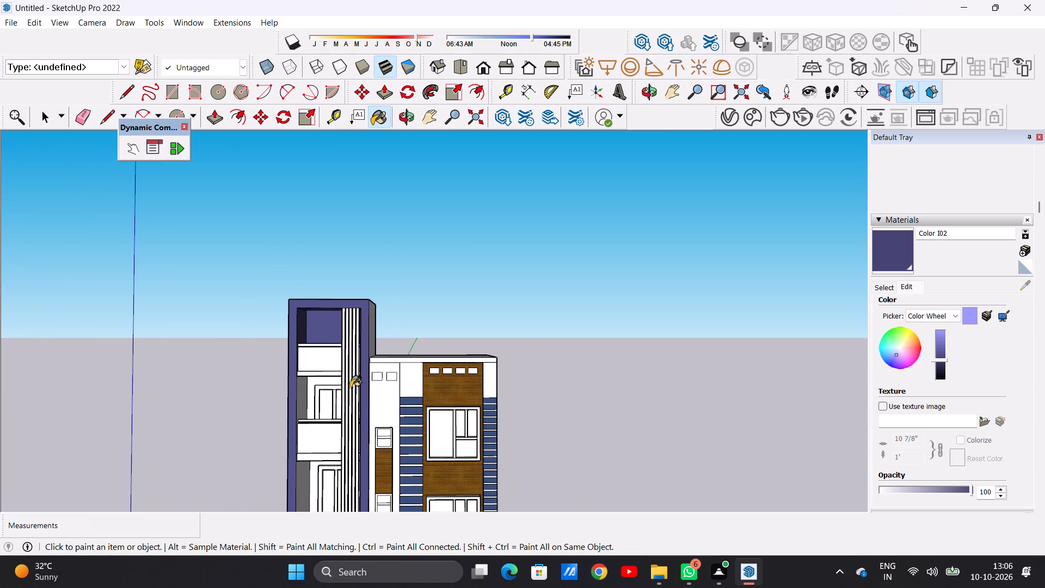
Paint the vertical fins on the balcony tower with Formica Speckled Grey from the Synthetic Surfaces materials.
scroll(360, 381, "down", 7)
middle_click_drag(328, 411, 365, 407)
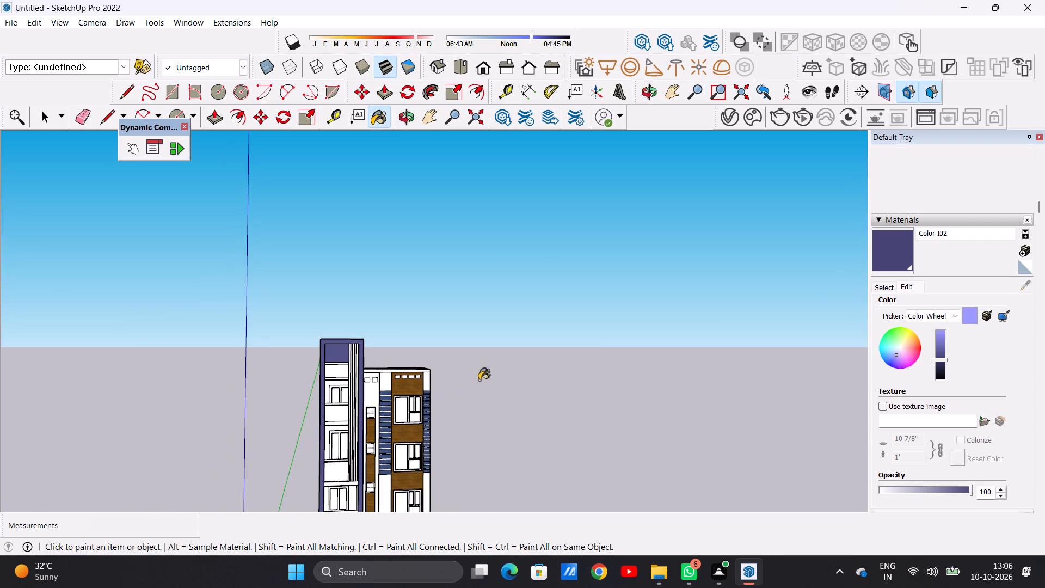
left_click(882, 287)
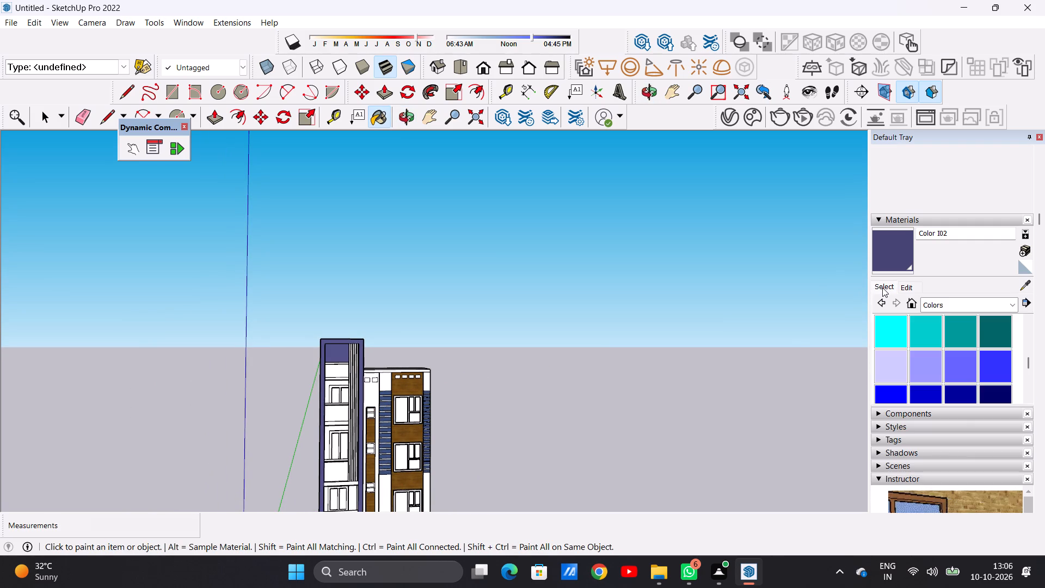
left_click(1013, 303)
left_click(983, 439)
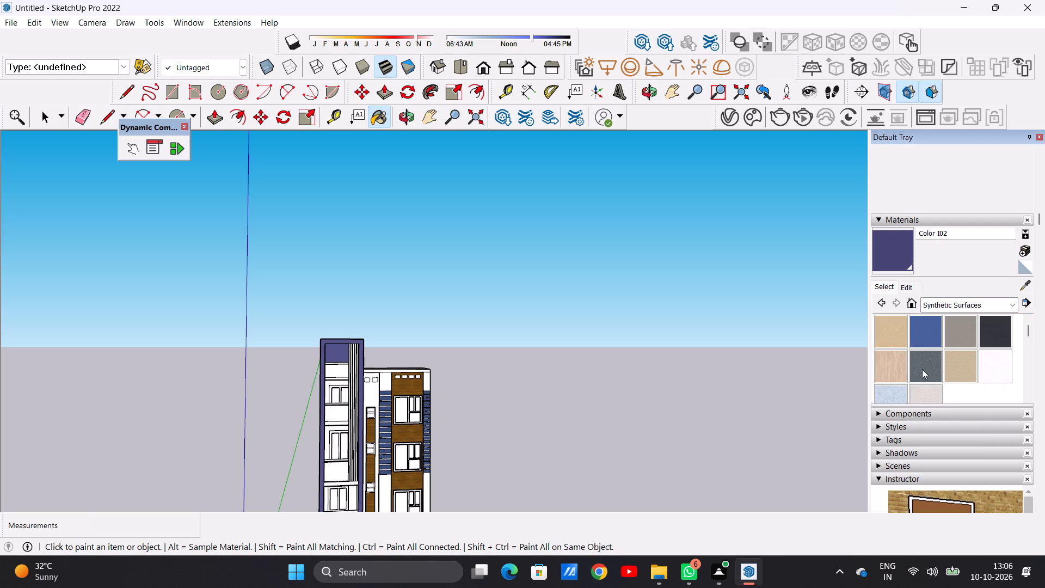
left_click(922, 369)
scroll(346, 440, "up", 18)
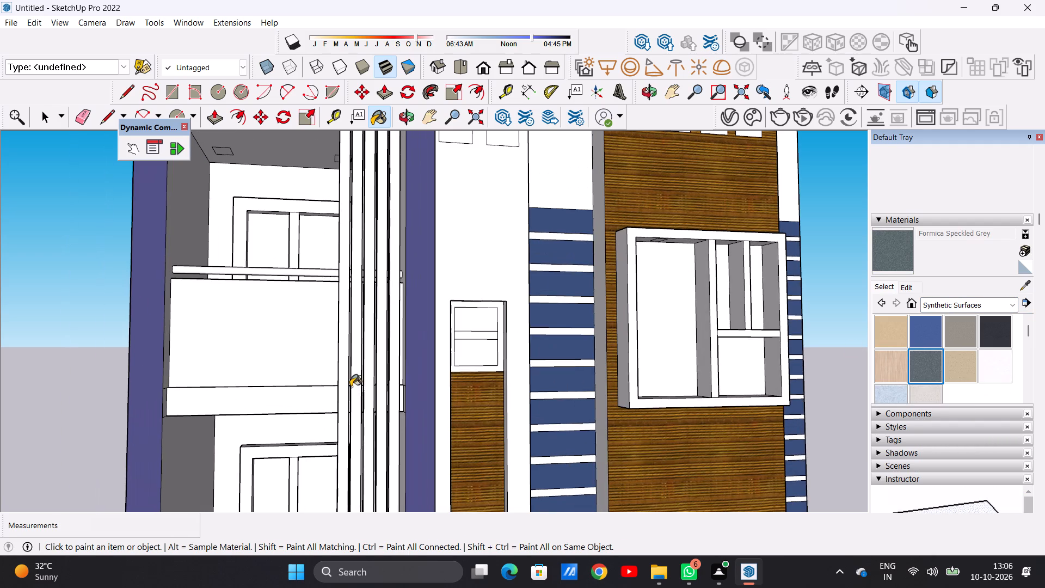
left_click(345, 381)
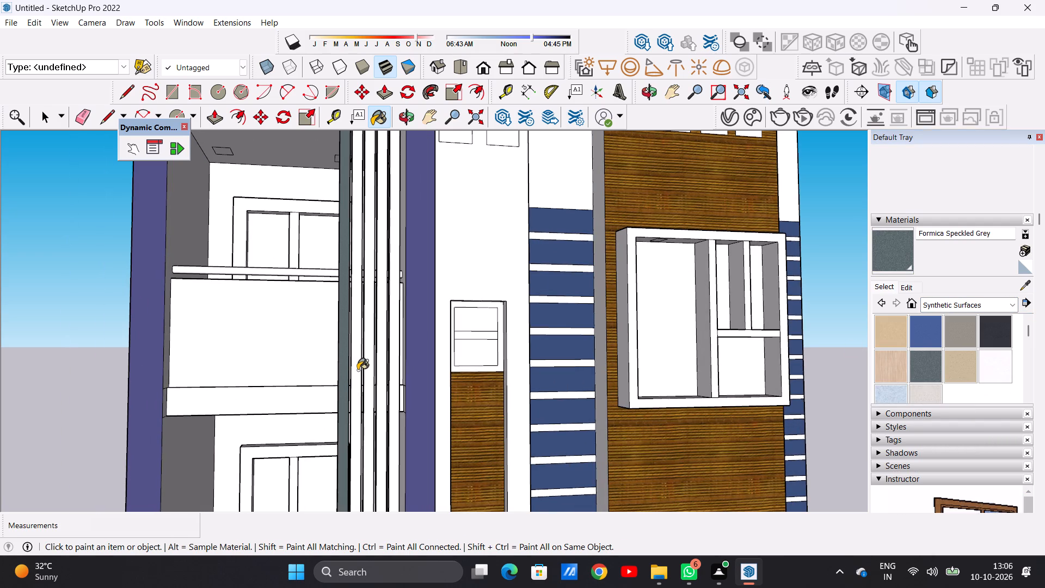
left_click(355, 373)
left_click(366, 365)
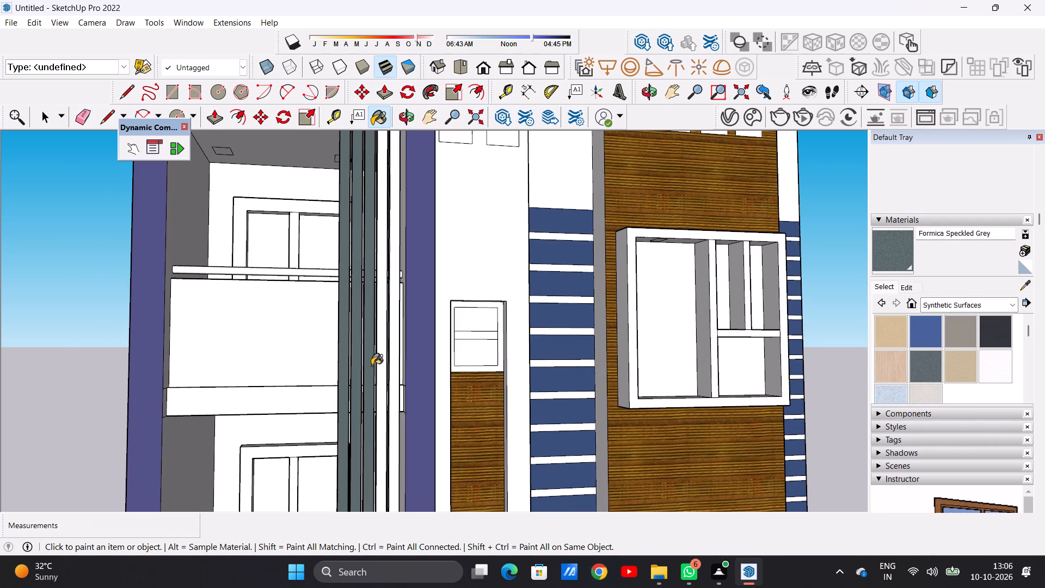
left_click(383, 369)
left_click(395, 369)
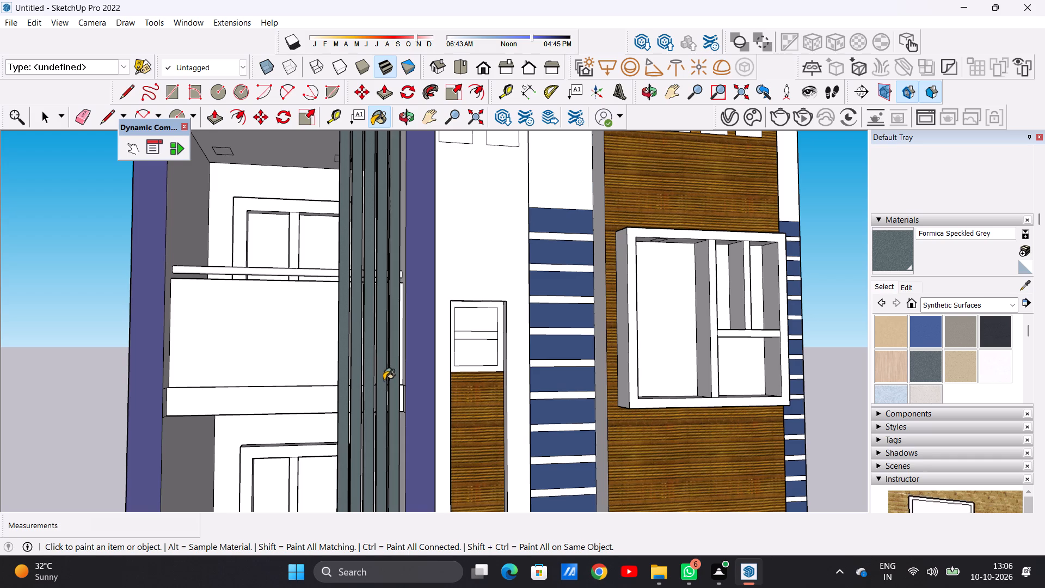
Paint the middle balcony's inner side wall behind the fins, back wall and outer side wall with Formica Speckled Grey.
scroll(382, 385, "down", 7)
middle_click_drag(366, 376, 448, 411)
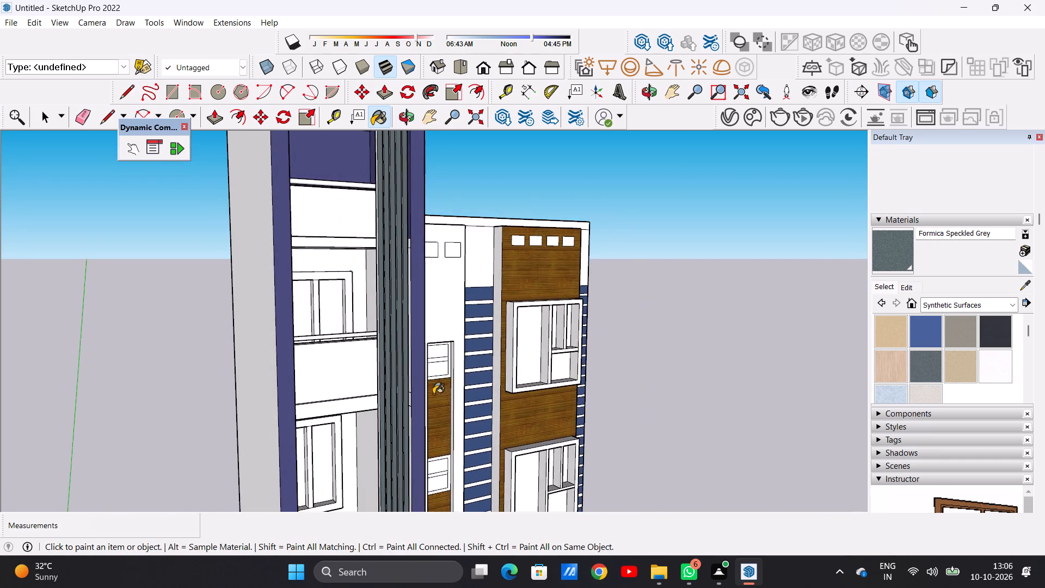
scroll(429, 394, "up", 9)
left_click(397, 375)
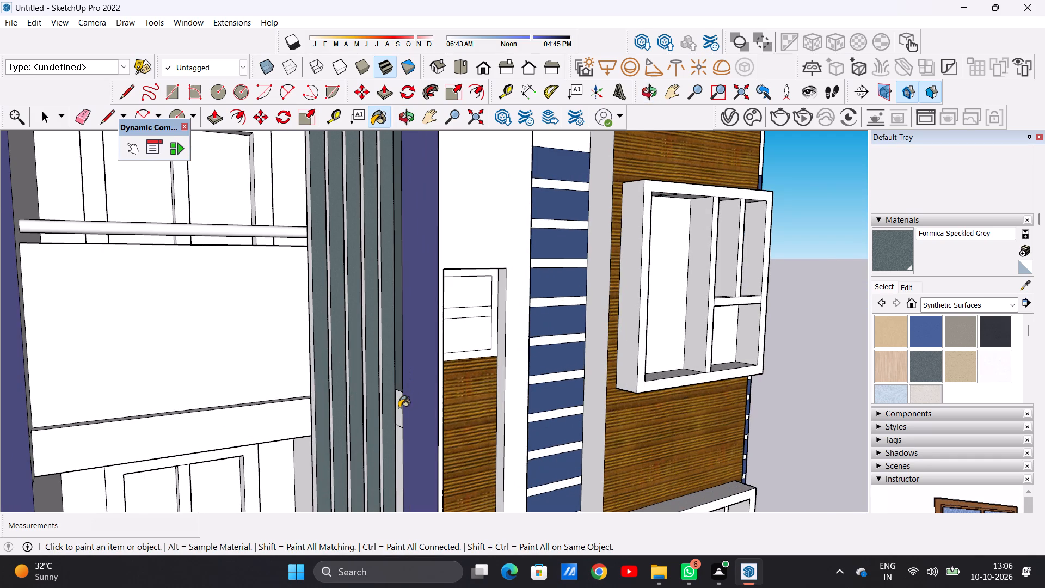
left_click(399, 408)
left_click(399, 438)
scroll(362, 400, "down", 14)
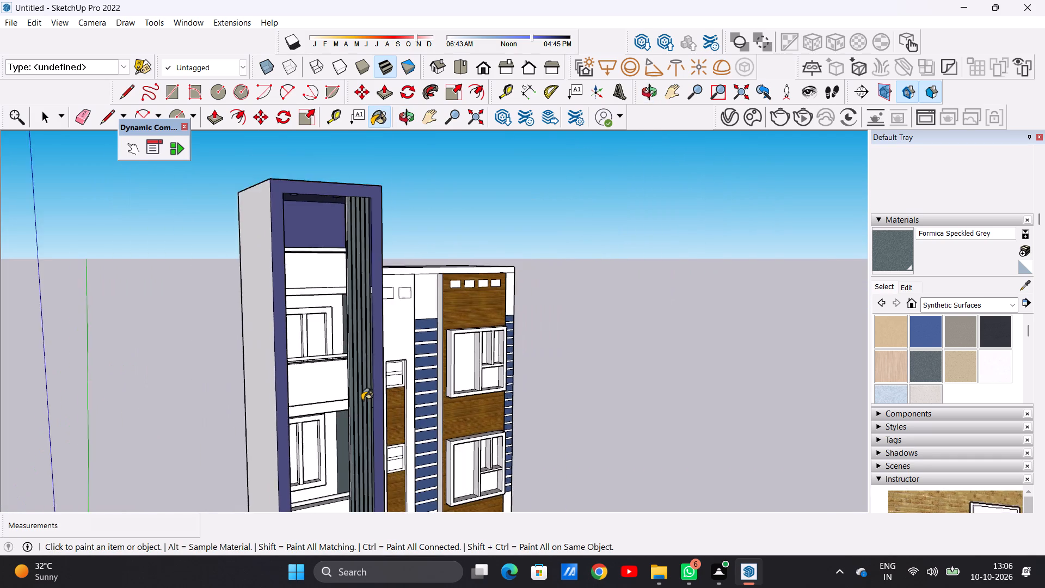
scroll(362, 400, "down", 6)
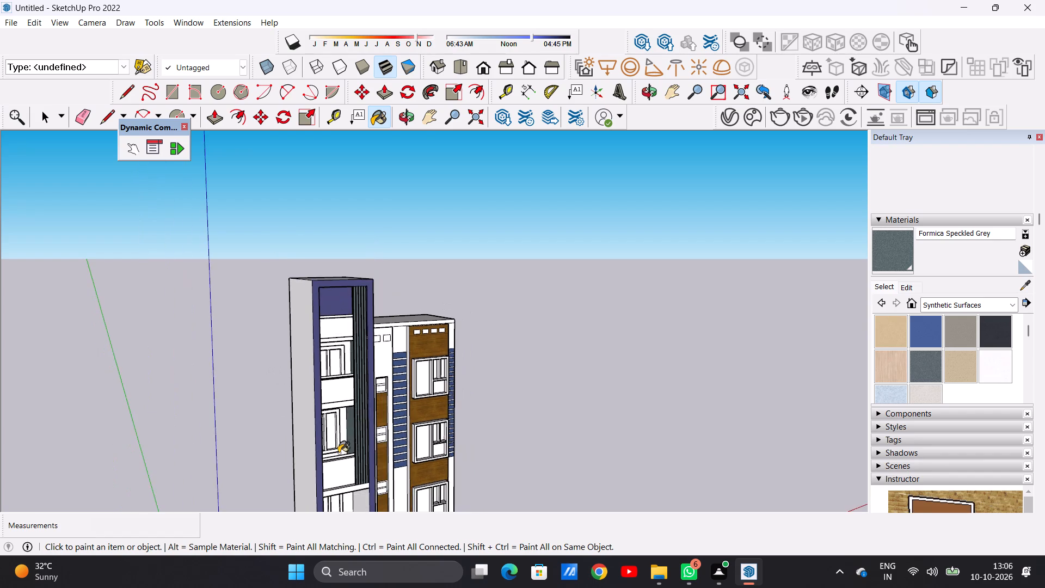
middle_click_drag(335, 453, 221, 439)
scroll(321, 438, "up", 16)
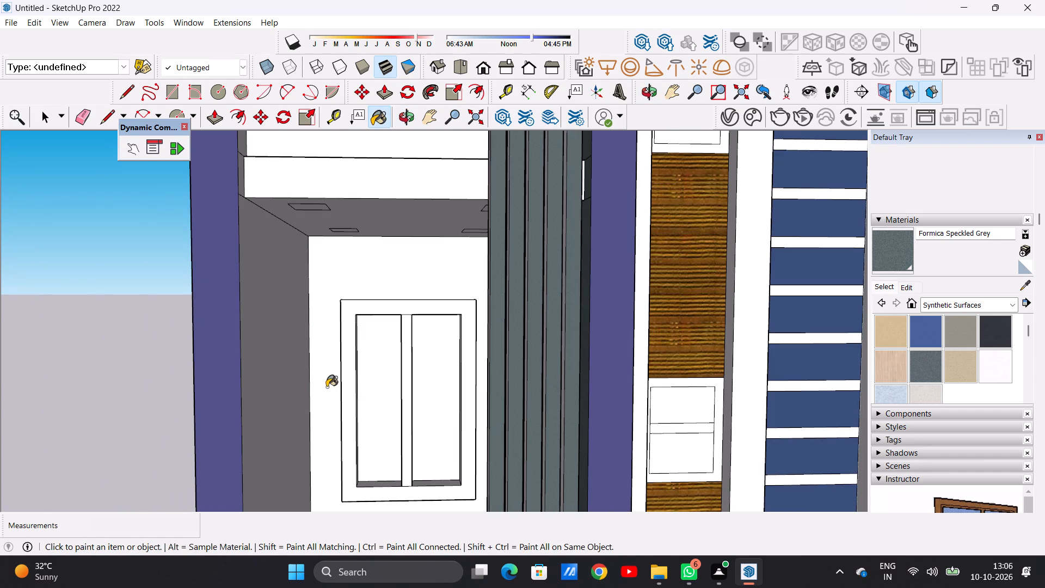
left_click(327, 387)
left_click(279, 393)
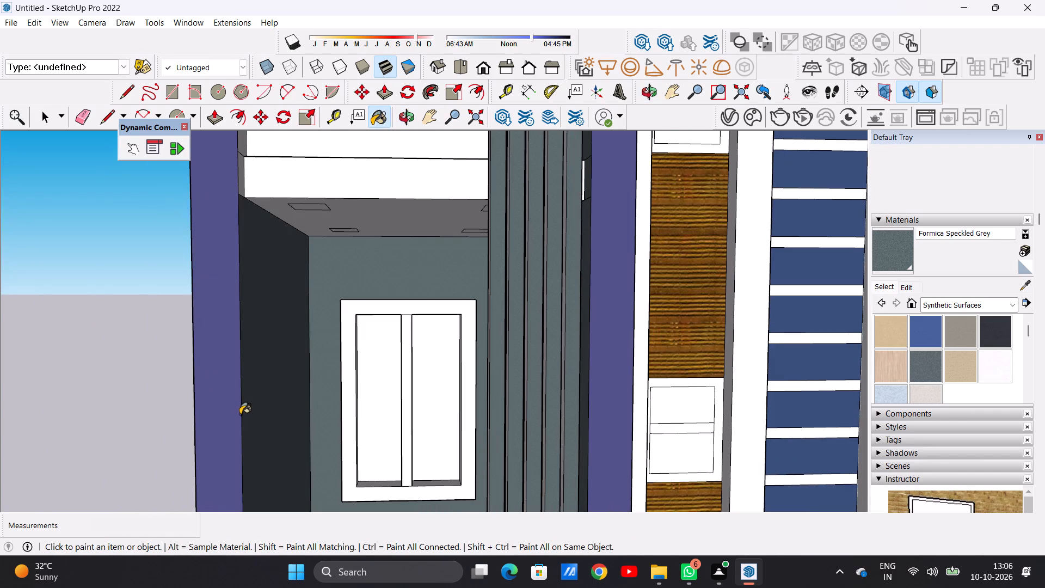
Paint the lowest balcony's front frame and back wall with Formica Speckled Grey.
scroll(299, 410, "down", 20)
scroll(299, 410, "down", 7)
scroll(336, 375, "down", 1)
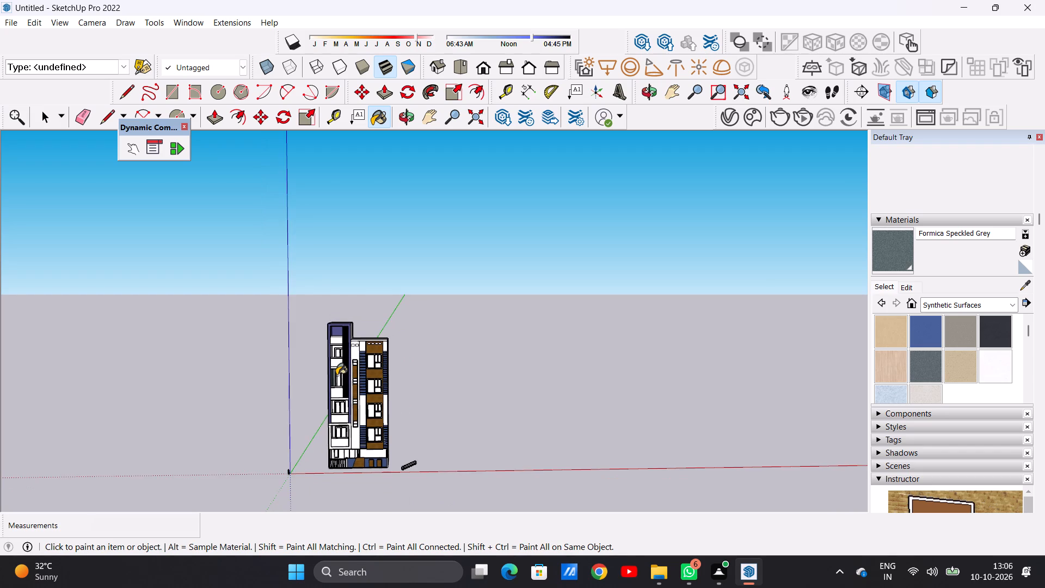
scroll(326, 433, "down", 1)
scroll(329, 436, "up", 6)
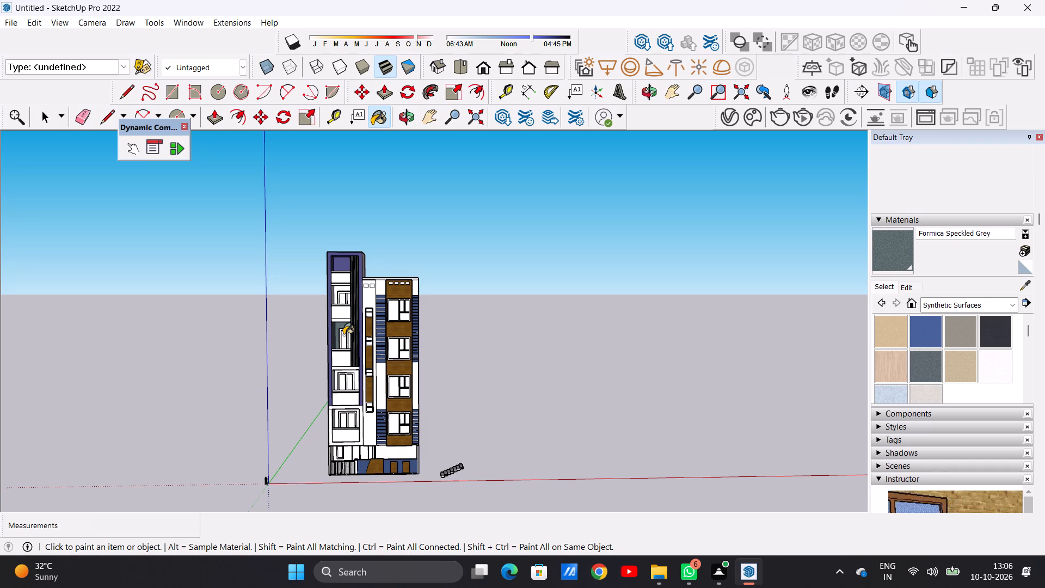
scroll(343, 403, "up", 6)
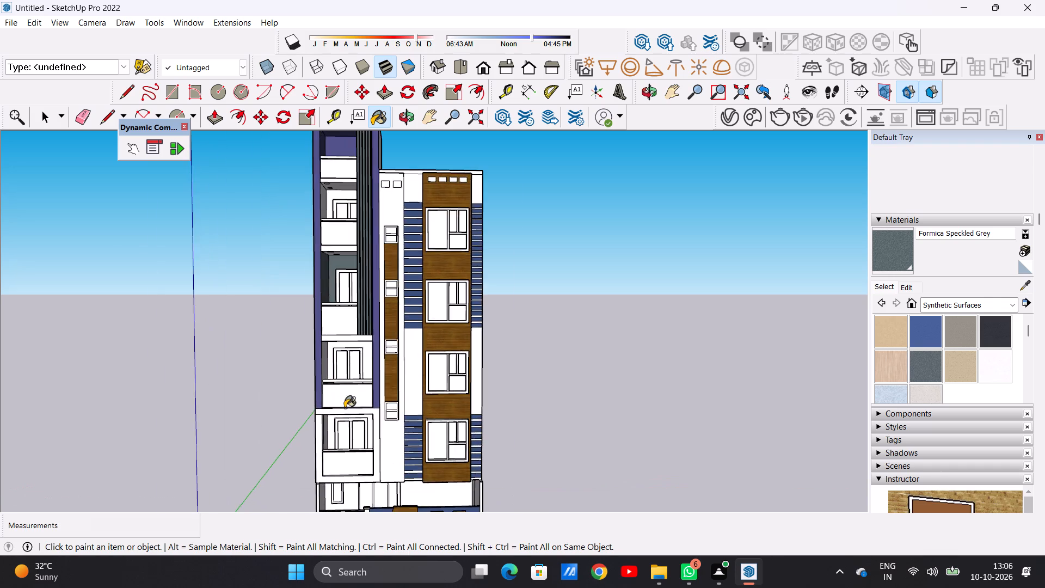
scroll(345, 408, "up", 6)
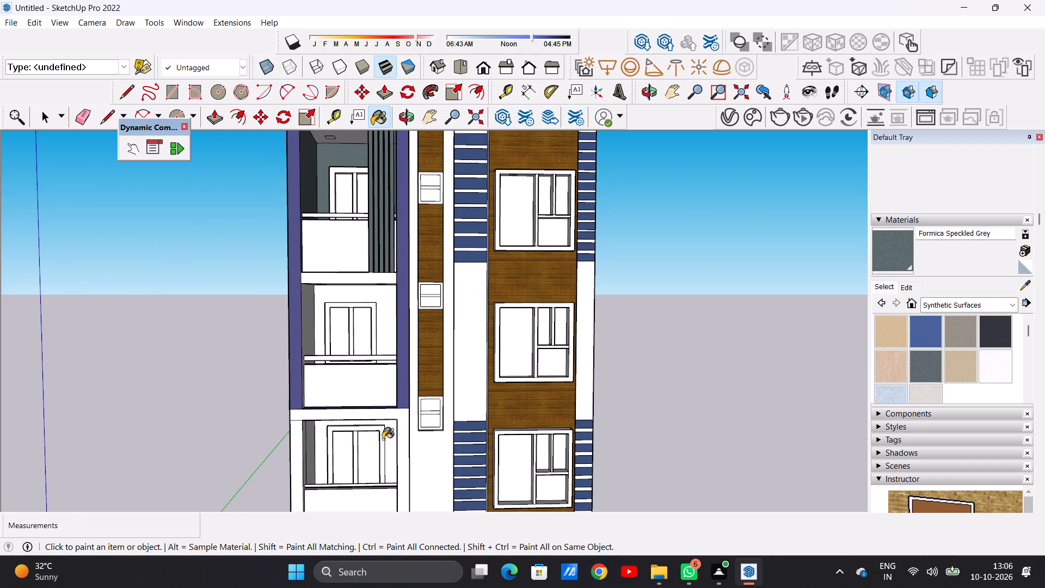
scroll(383, 439, "up", 13)
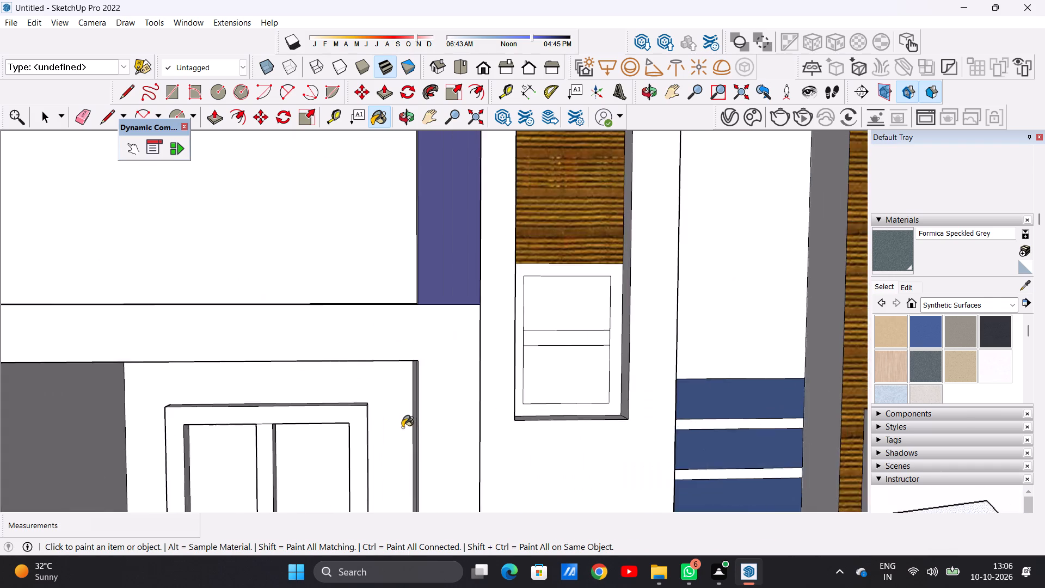
scroll(402, 427, "up", 3)
left_click(464, 394)
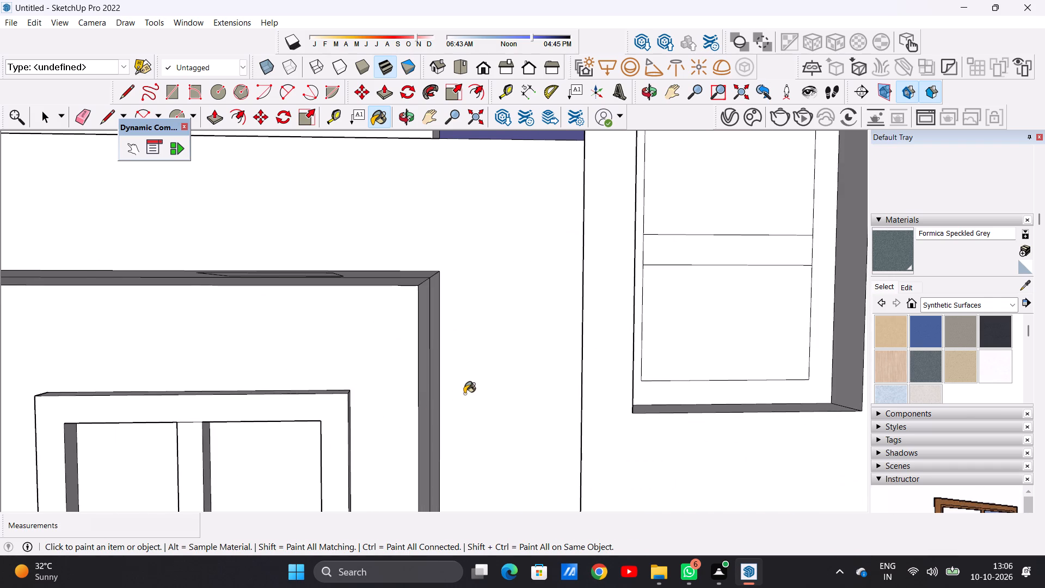
scroll(409, 430, "down", 17)
scroll(390, 440, "up", 5)
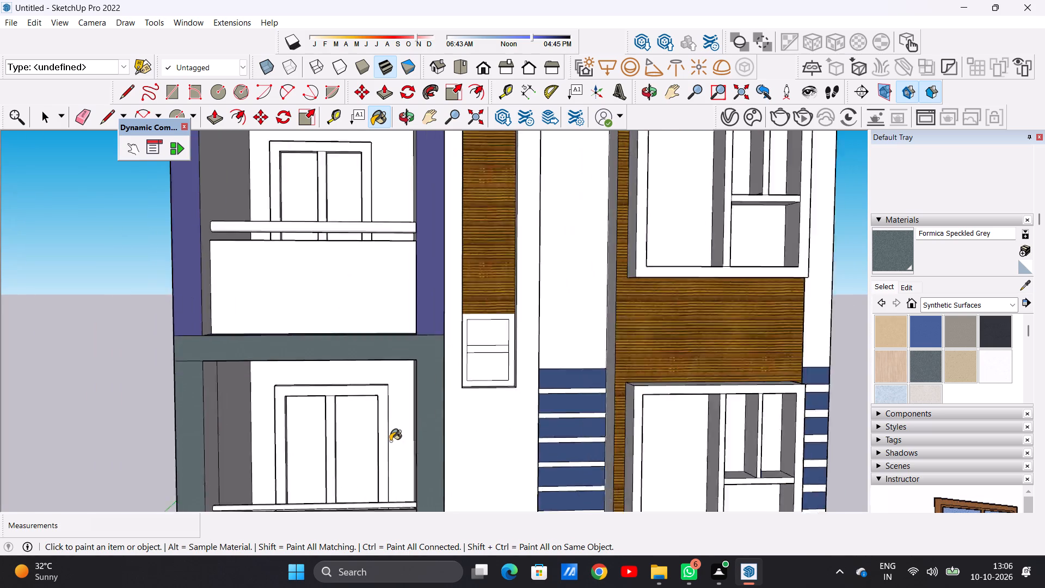
scroll(390, 441, "up", 8)
left_click(417, 419)
Paint the back wall and ceiling of the balcony directly above the lowest one with Formica Speckled Grey.
scroll(405, 419, "down", 5)
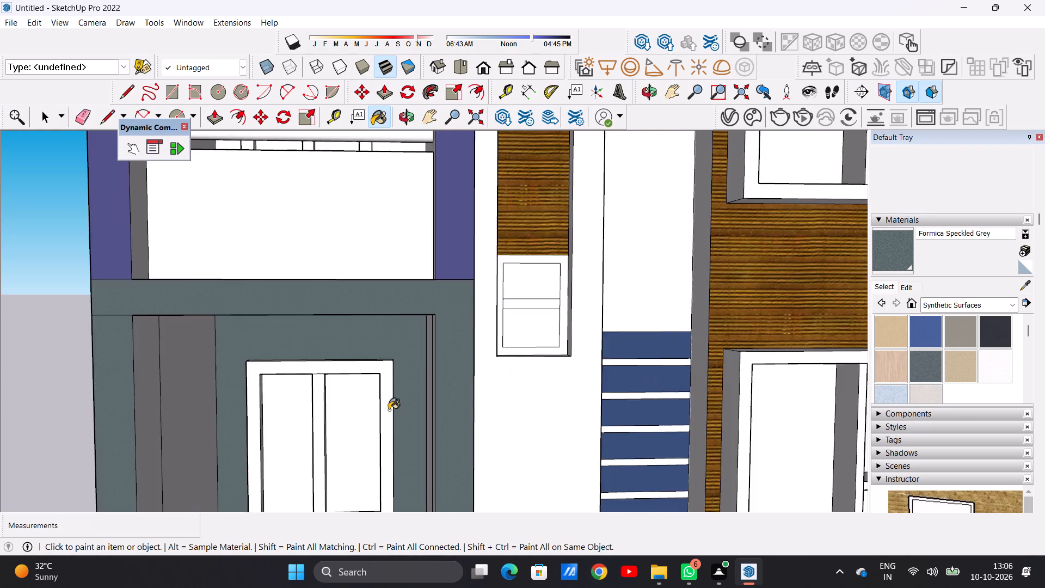
scroll(389, 410, "down", 8)
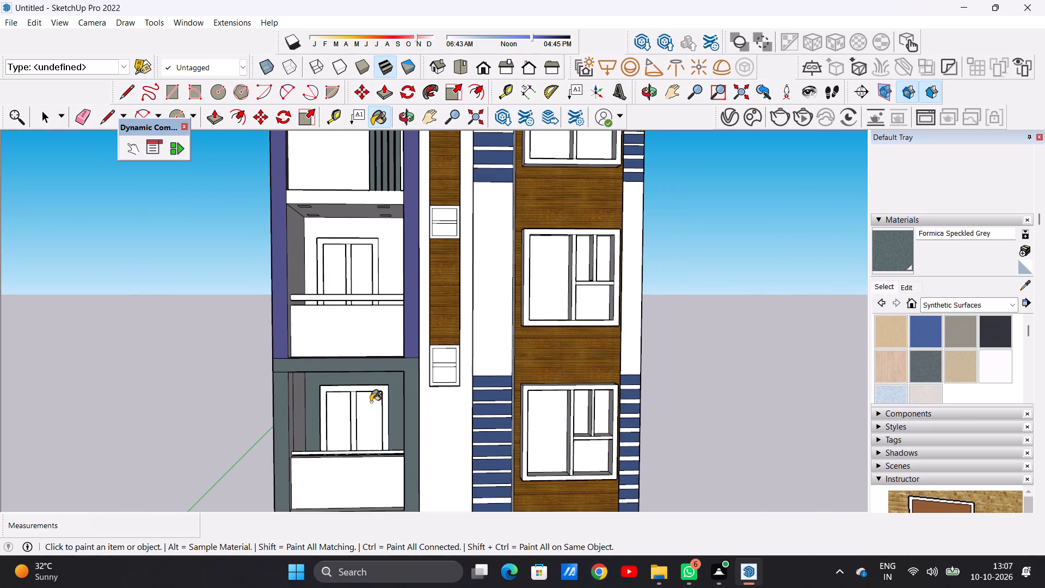
scroll(370, 424, "up", 10)
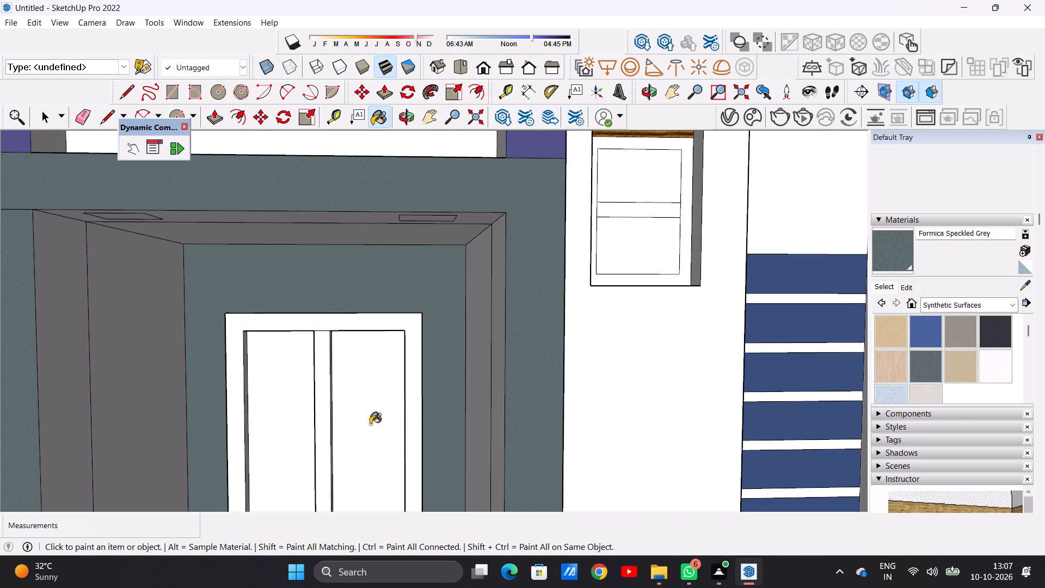
scroll(363, 415, "down", 13)
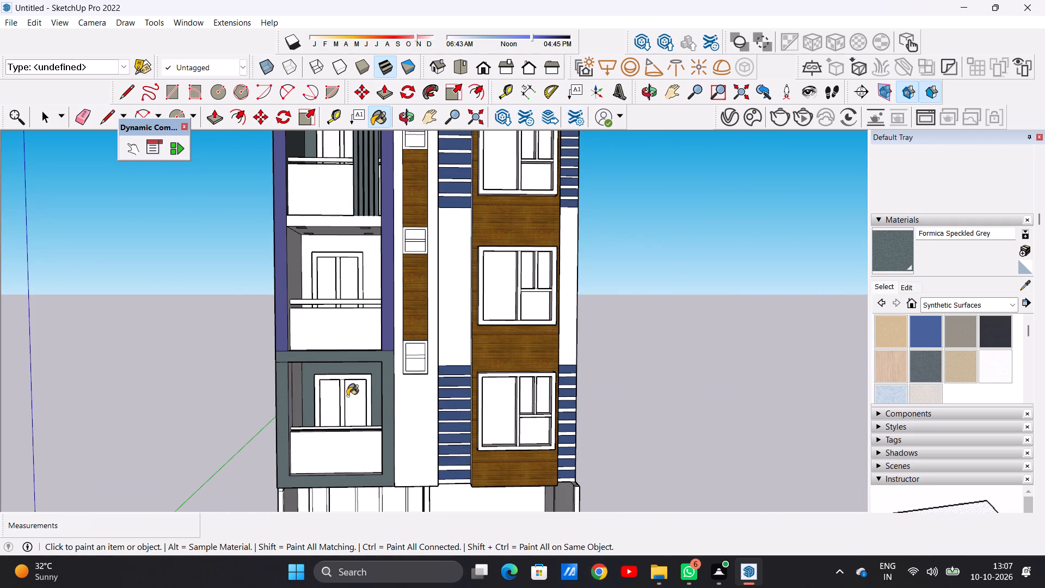
scroll(347, 396, "down", 4)
scroll(354, 311, "up", 14)
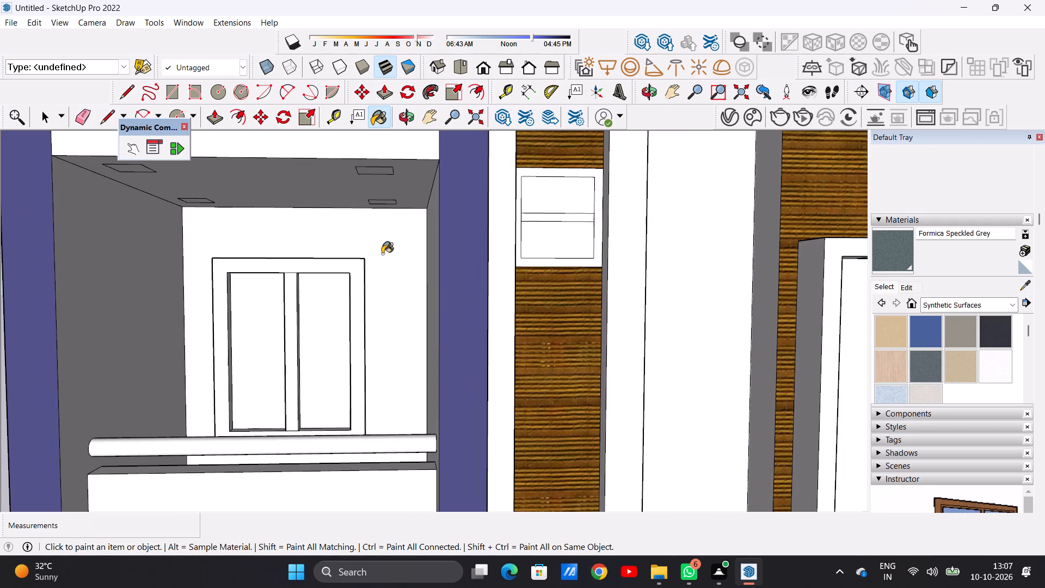
left_click(387, 248)
middle_click_drag(366, 283, 374, 227)
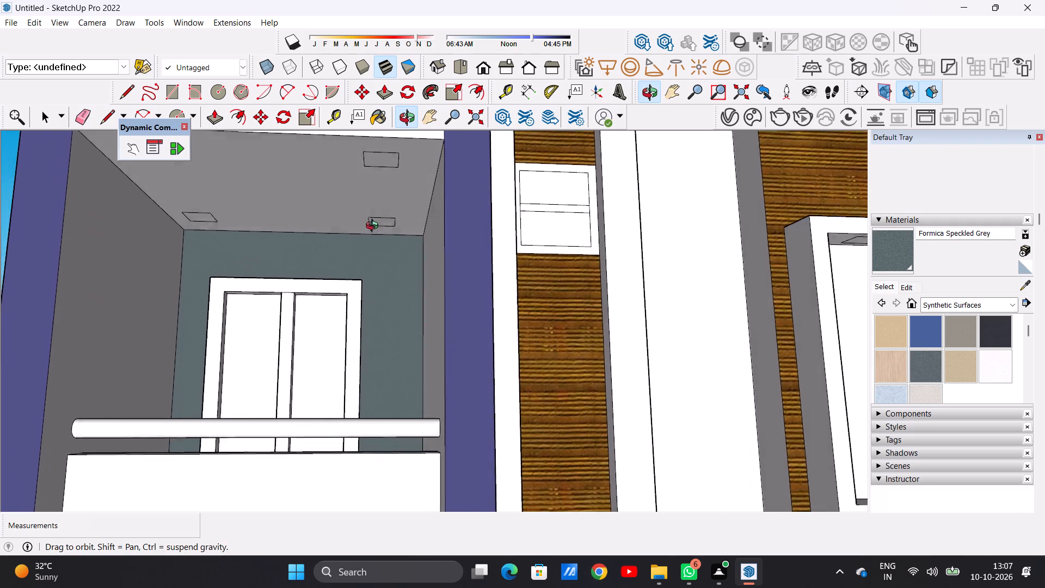
middle_click_drag(374, 227, 375, 240)
left_click(329, 170)
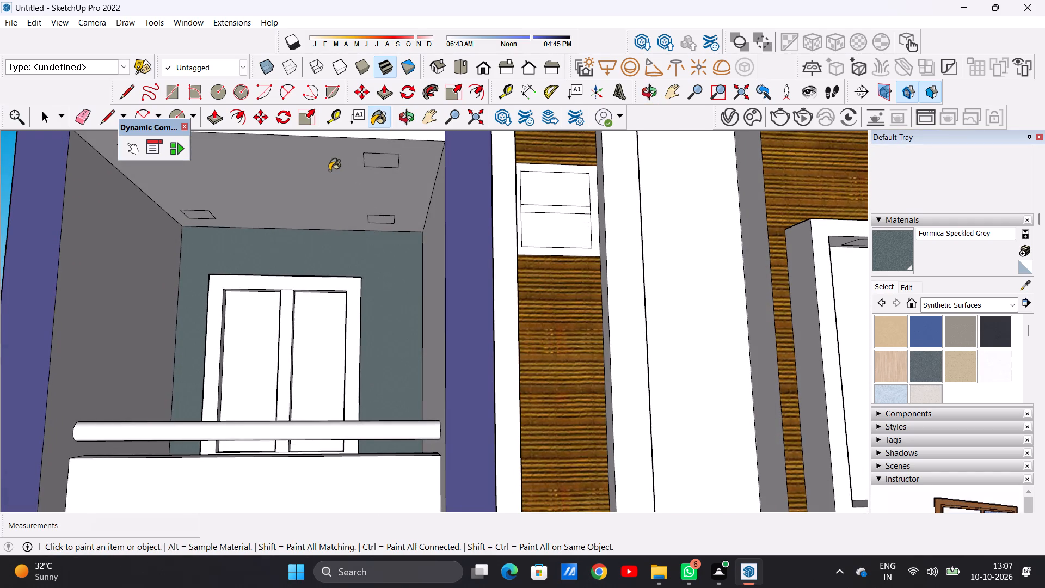
Examine the whole front elevation from below and straight on to judge the balcony tower's colours.
scroll(342, 274, "down", 15)
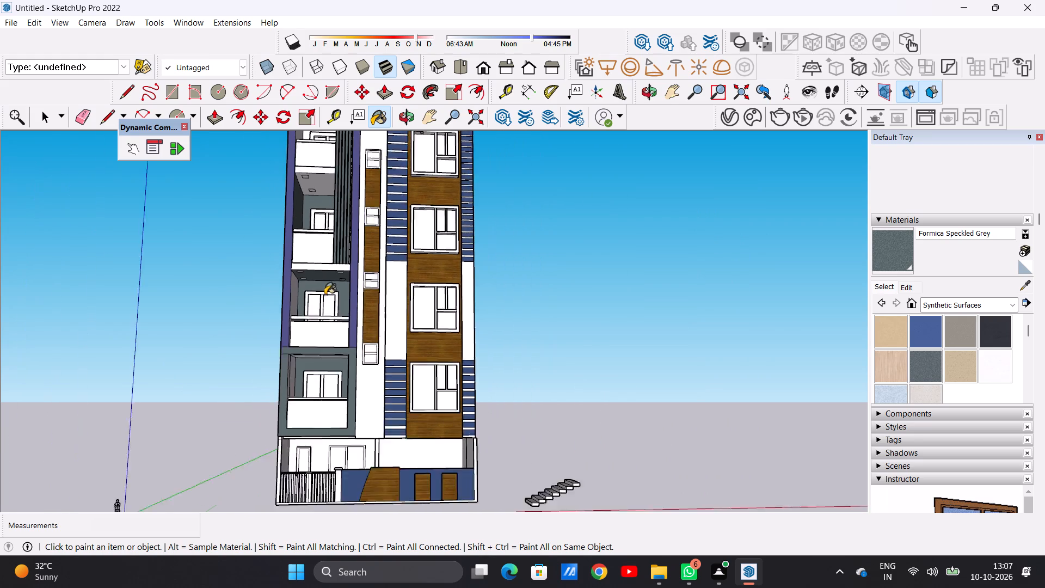
scroll(325, 295, "down", 3)
scroll(322, 365, "down", 1)
middle_click_drag(324, 364, 324, 298)
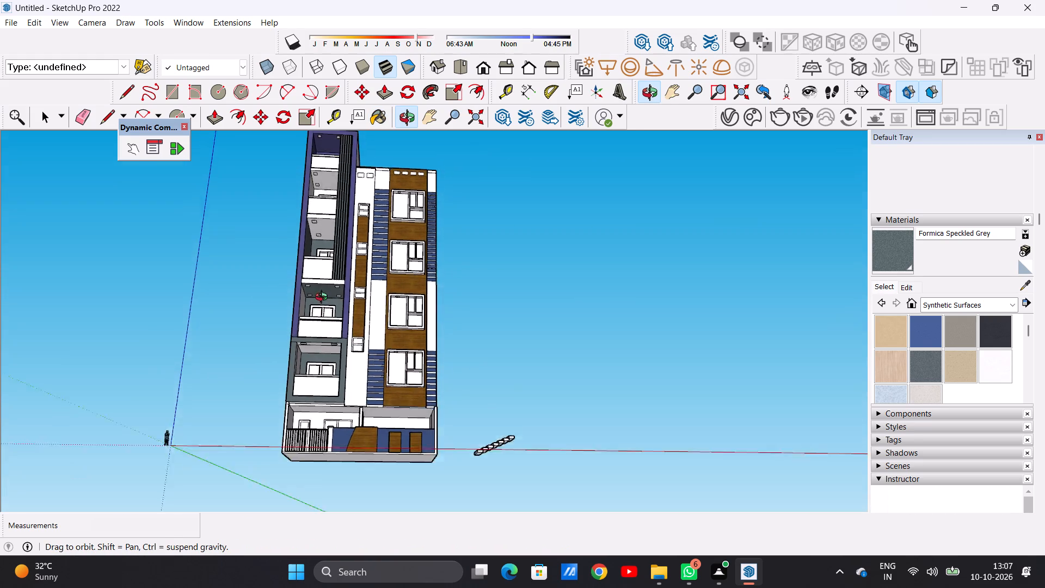
middle_click_drag(324, 298, 323, 428)
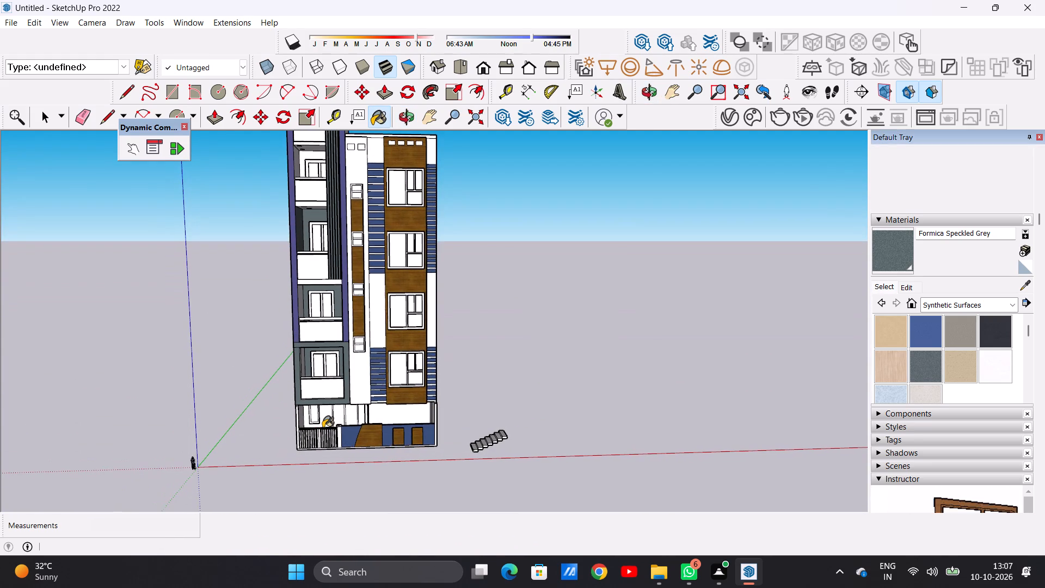
scroll(337, 427, "down", 3)
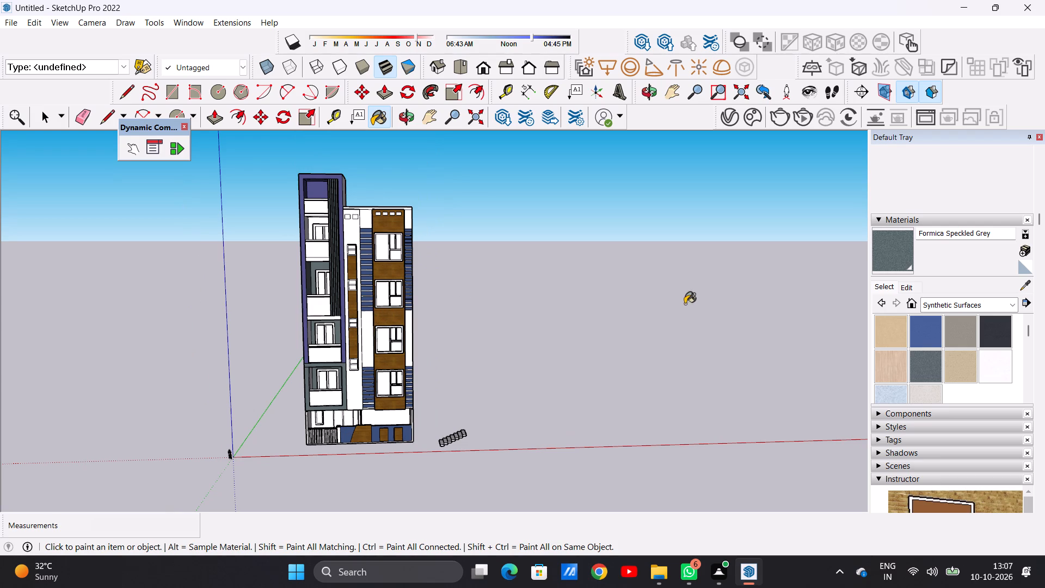
Paint the plain wall strip between the blue bands at the building's outer edge with Color B02 from the Colors materials.
left_click(1009, 303)
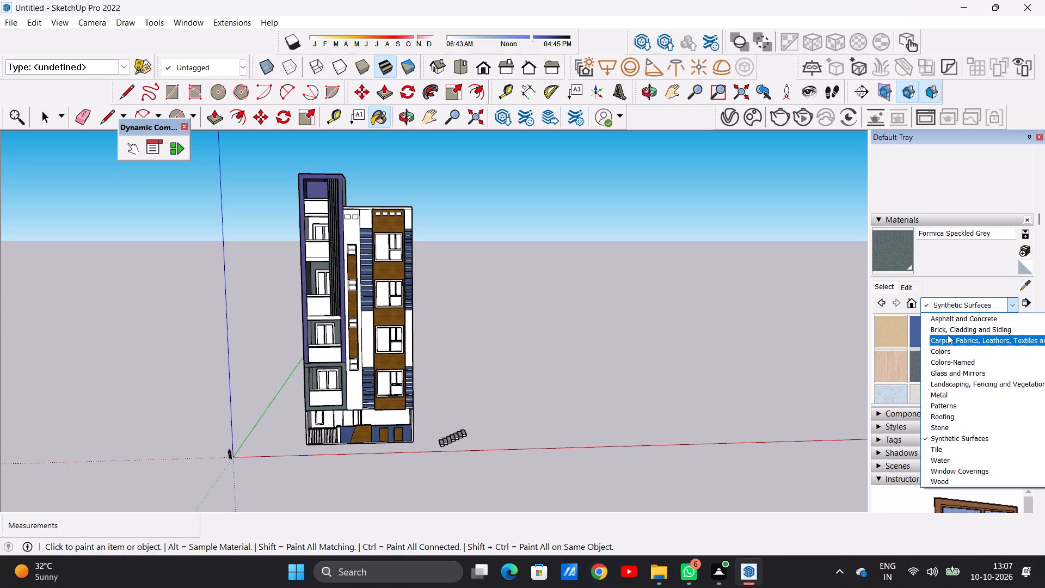
left_click(949, 350)
scroll(949, 350, "down", 2)
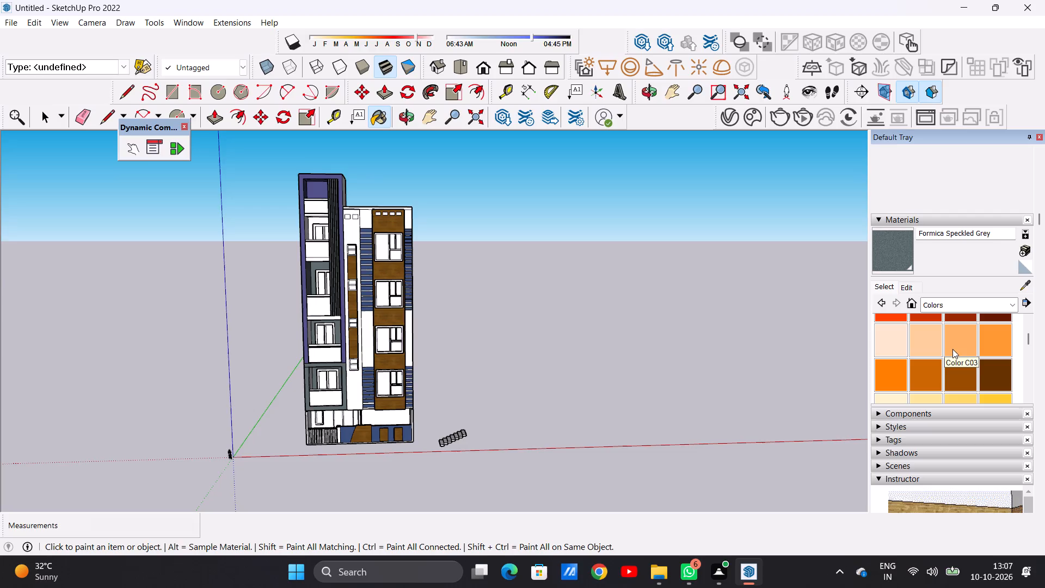
scroll(917, 353, "up", 1)
left_click(927, 337)
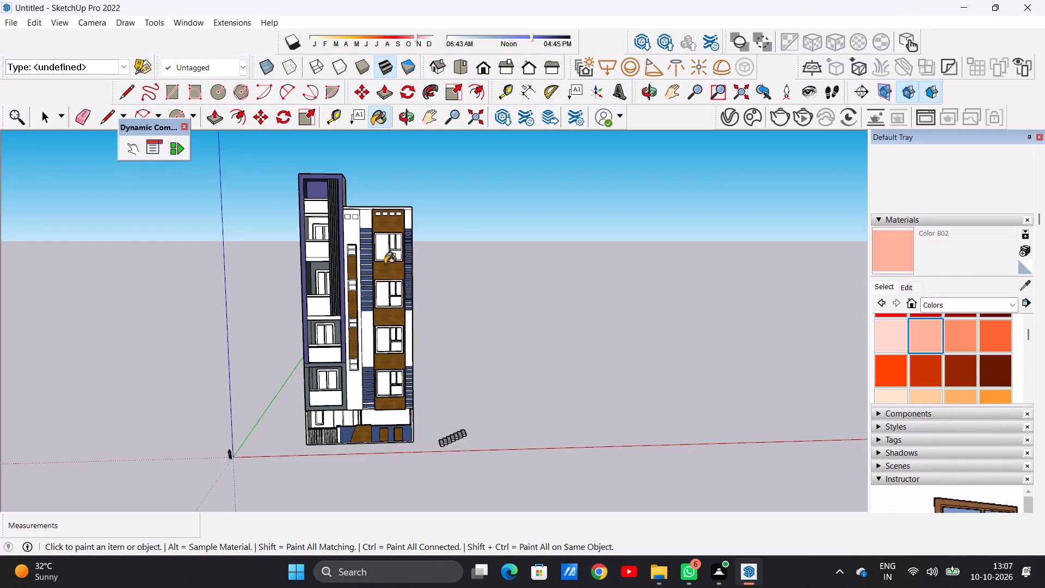
scroll(396, 352, "up", 11)
left_click(417, 335)
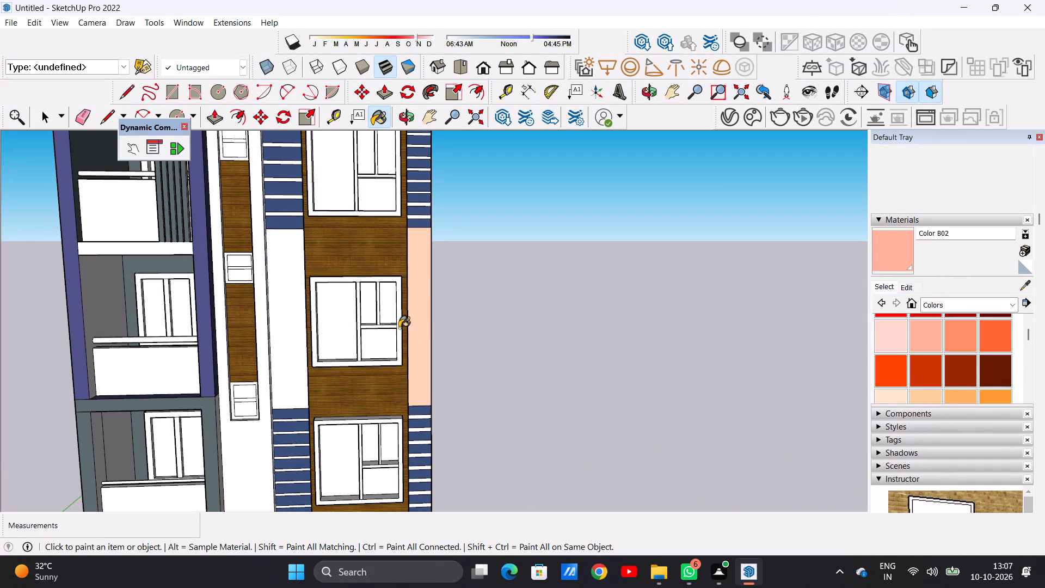
Paint the inner plain strip between the blue bands, both wall areas above the bands and the parapet band with Color B02.
left_click(281, 335)
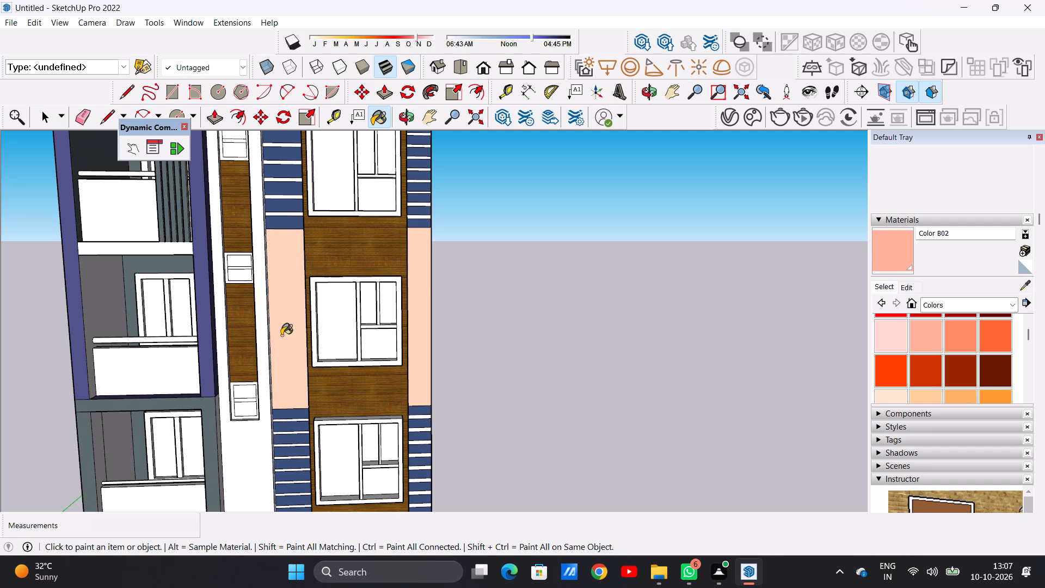
scroll(281, 336, "down", 13)
scroll(283, 199, "up", 12)
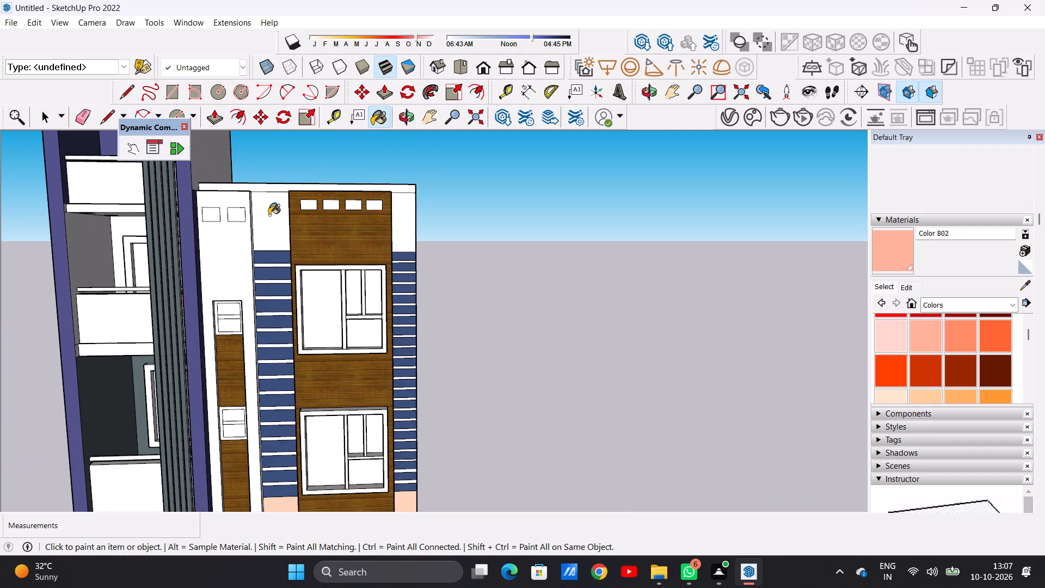
left_click(268, 216)
left_click(407, 230)
left_click(406, 188)
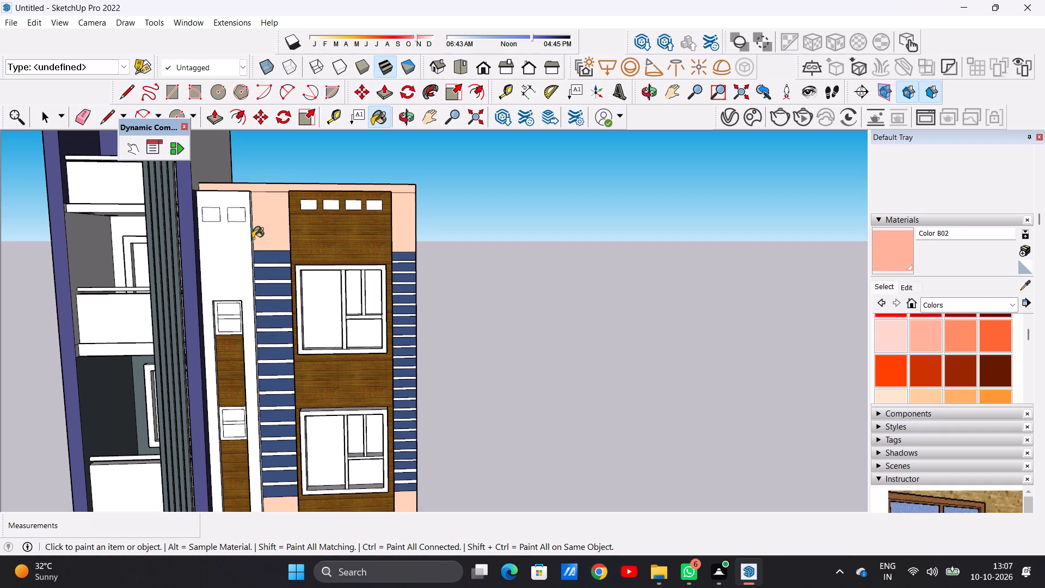
Paint the wall panel surrounding the column of small windows with Color B02.
scroll(243, 240, "down", 4)
scroll(224, 269, "up", 4)
left_click(218, 255)
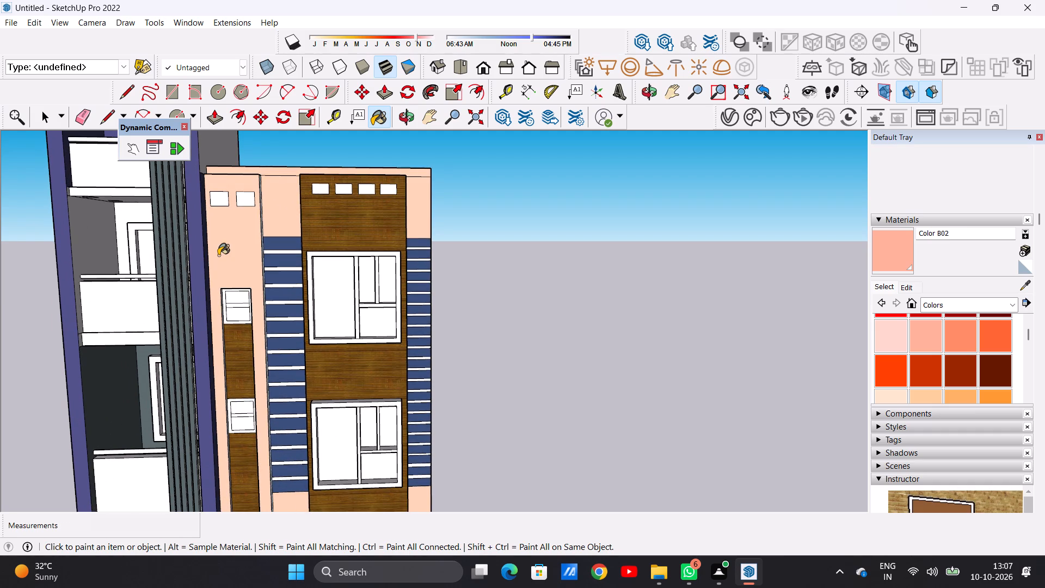
Examine the whole front elevation from a distance to judge the Color B02 walls against the other finishes.
scroll(218, 255, "down", 4)
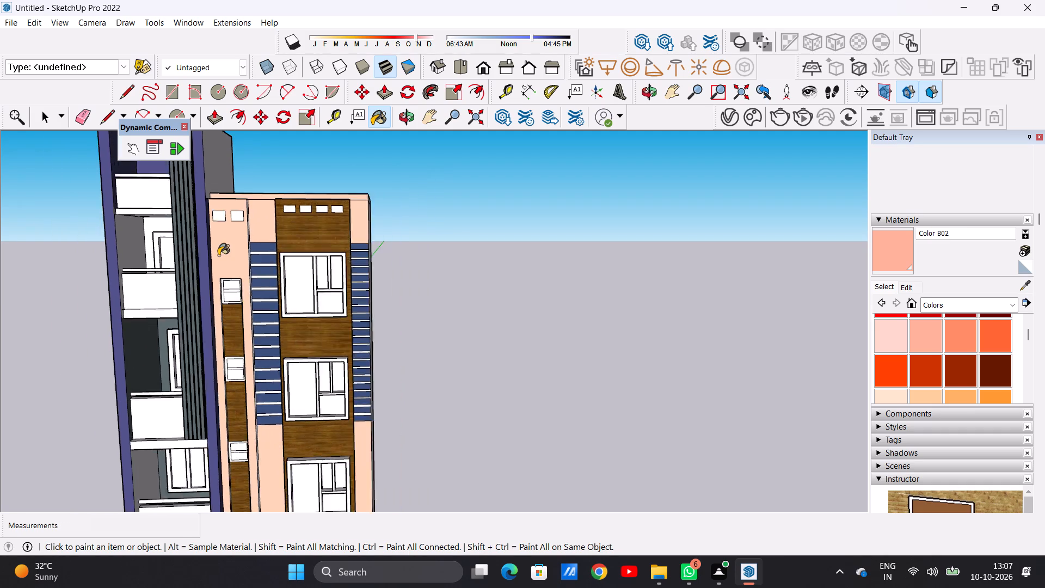
scroll(218, 255, "down", 4)
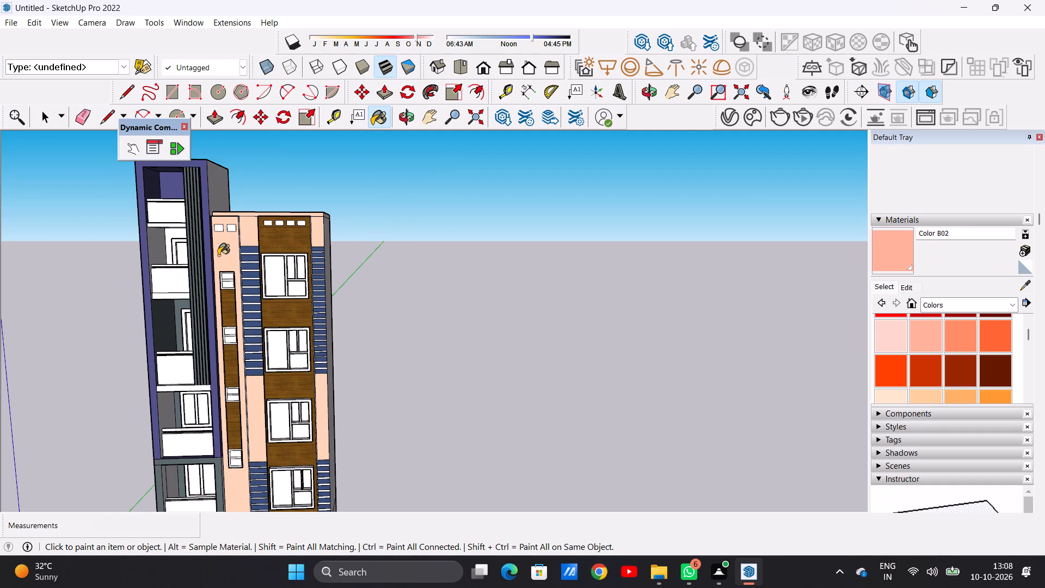
scroll(218, 255, "down", 5)
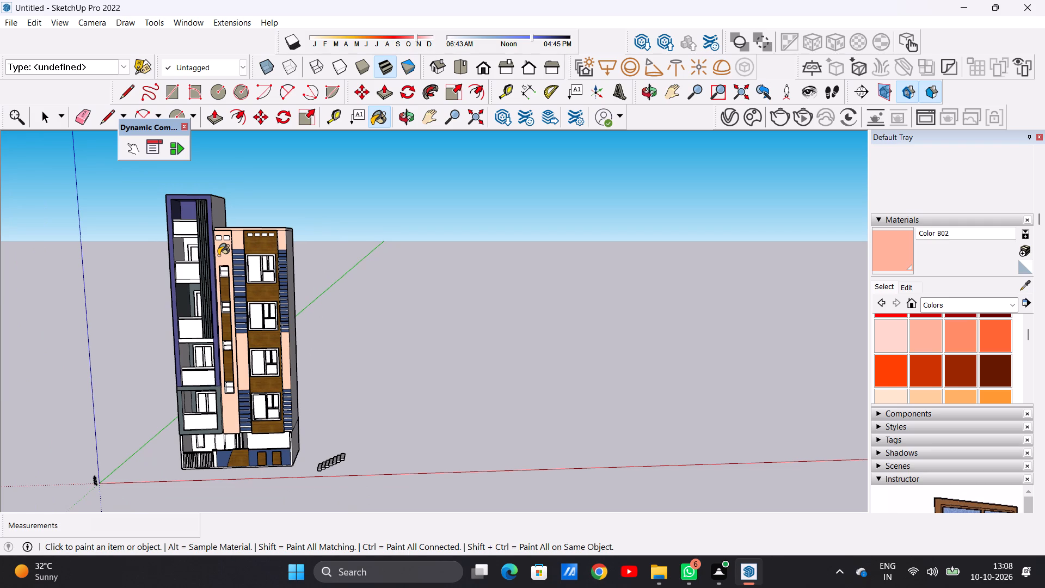
scroll(218, 255, "up", 6)
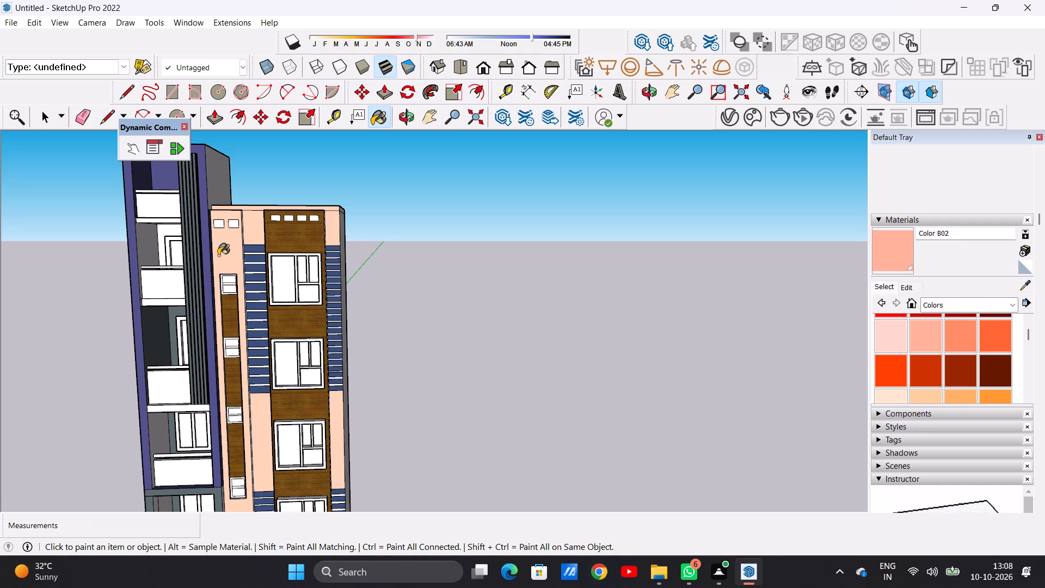
scroll(241, 242, "down", 6)
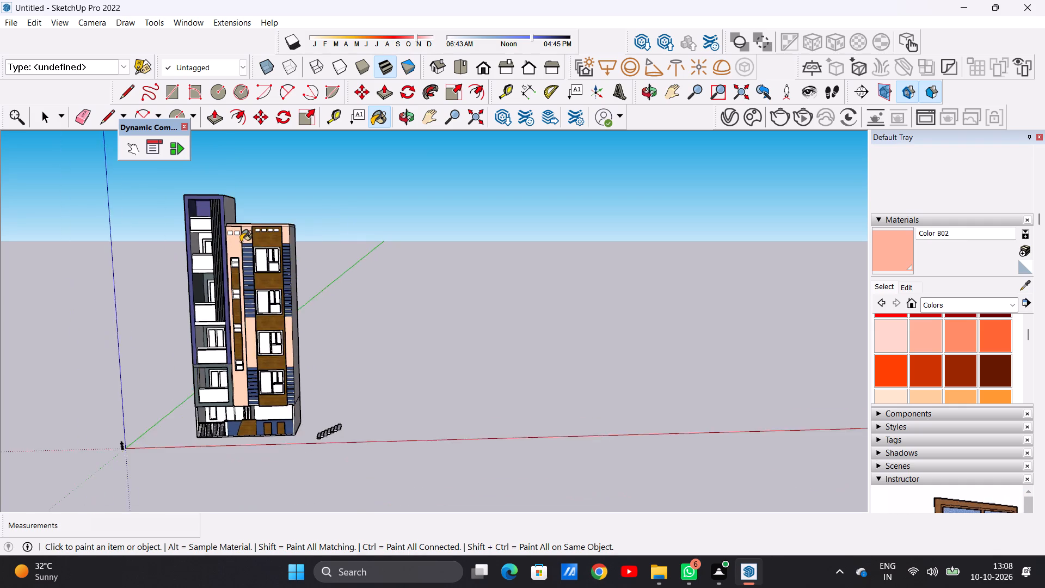
scroll(241, 242, "down", 5)
scroll(250, 375, "up", 5)
Paint the exposed side face of the projecting small-window wall panel with Color B02.
middle_click_drag(267, 283, 118, 315)
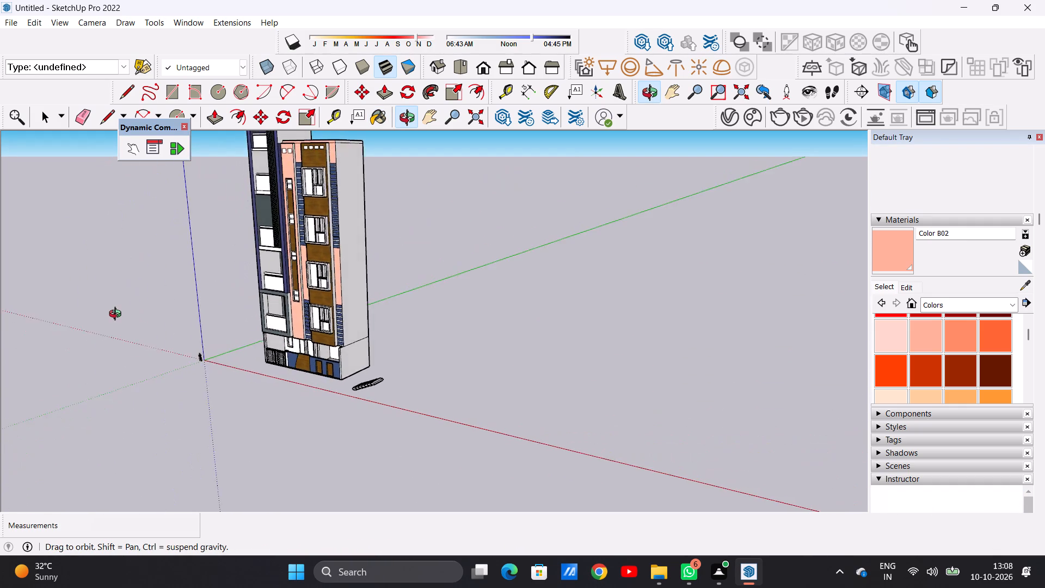
middle_click_drag(118, 315, 180, 318)
scroll(254, 167, "up", 12)
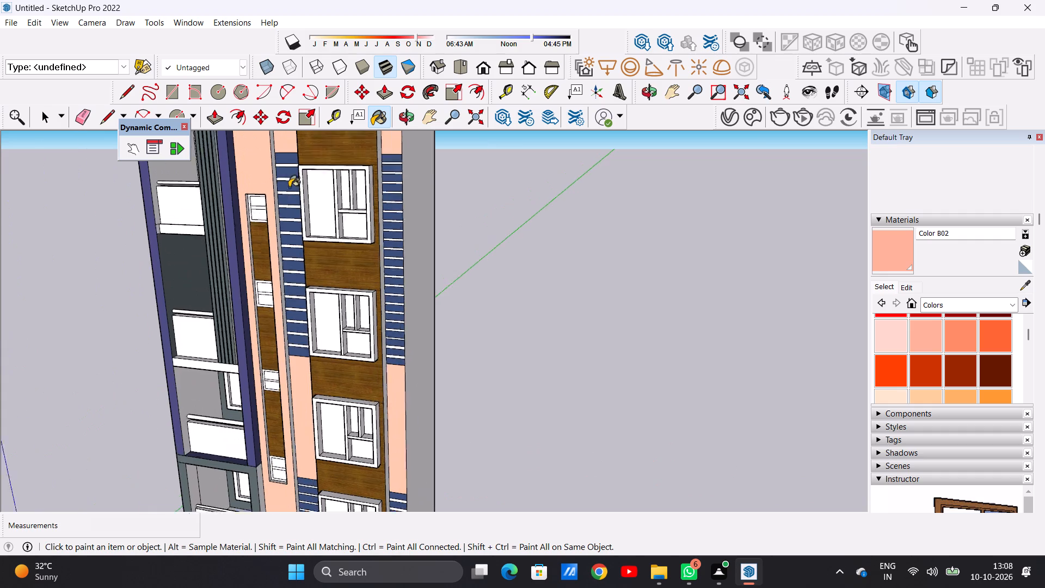
scroll(289, 187, "up", 11)
left_click(266, 206)
Paint both side faces of the projecting wood-clad window bay with Color B02.
scroll(273, 207, "down", 20)
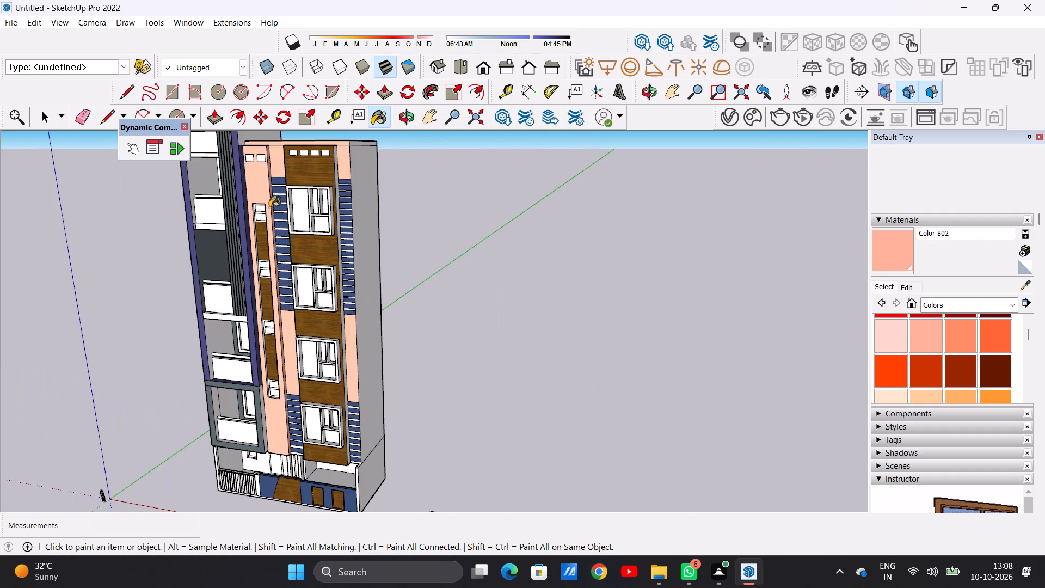
middle_click_drag(233, 214, 447, 213)
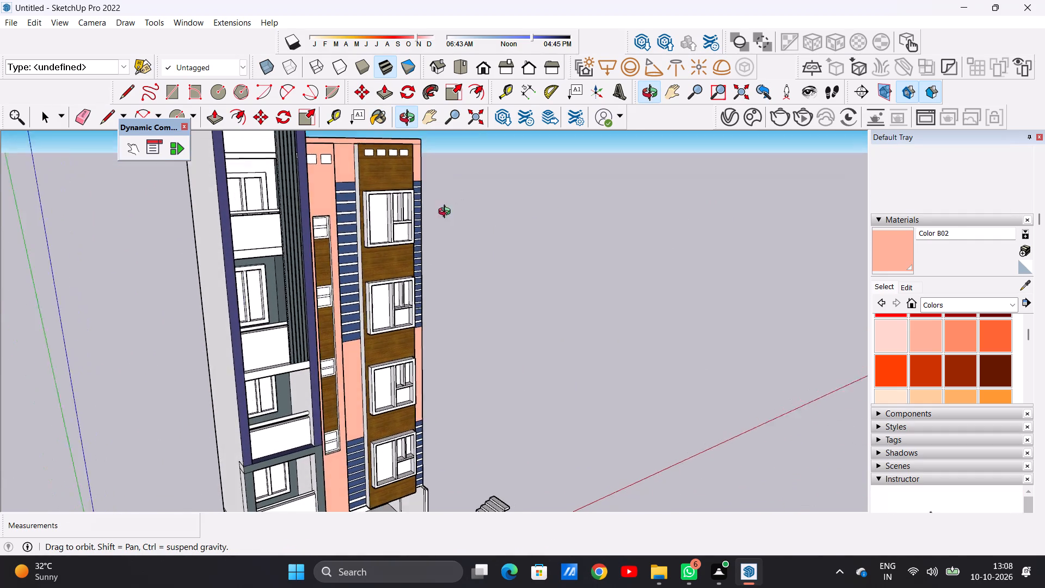
middle_click_drag(447, 213, 423, 213)
scroll(284, 164, "up", 15)
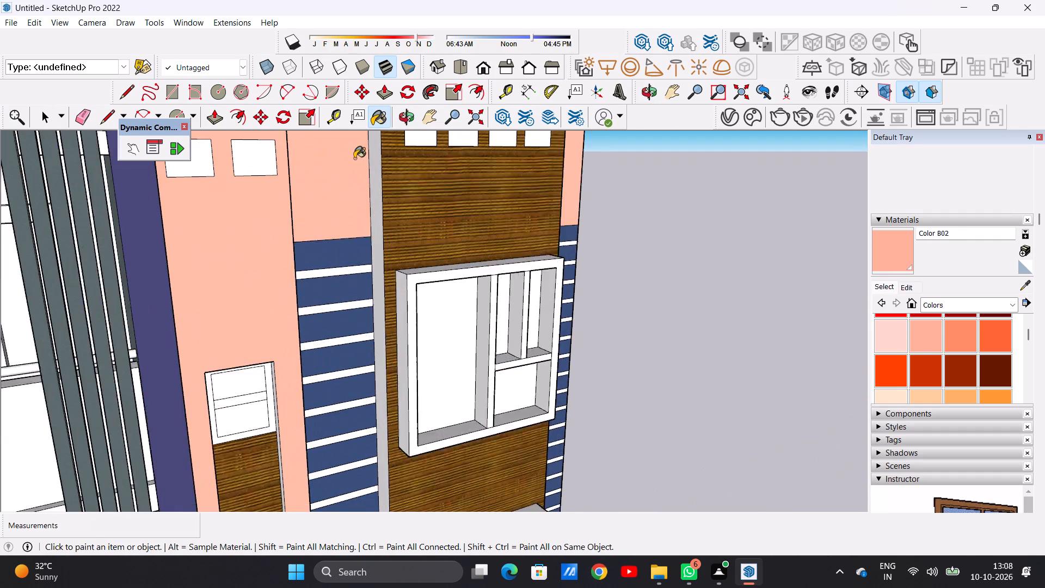
left_click(377, 182)
scroll(304, 230, "down", 13)
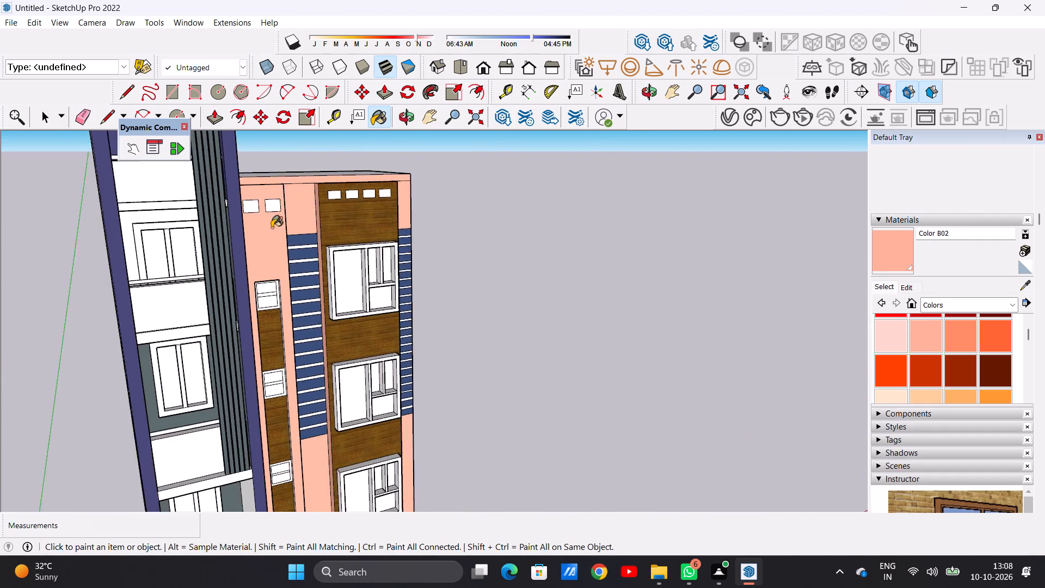
scroll(272, 228, "down", 2)
middle_click_drag(351, 234, 78, 235)
scroll(442, 232, "up", 1)
scroll(442, 232, "down", 1)
scroll(442, 232, "up", 6)
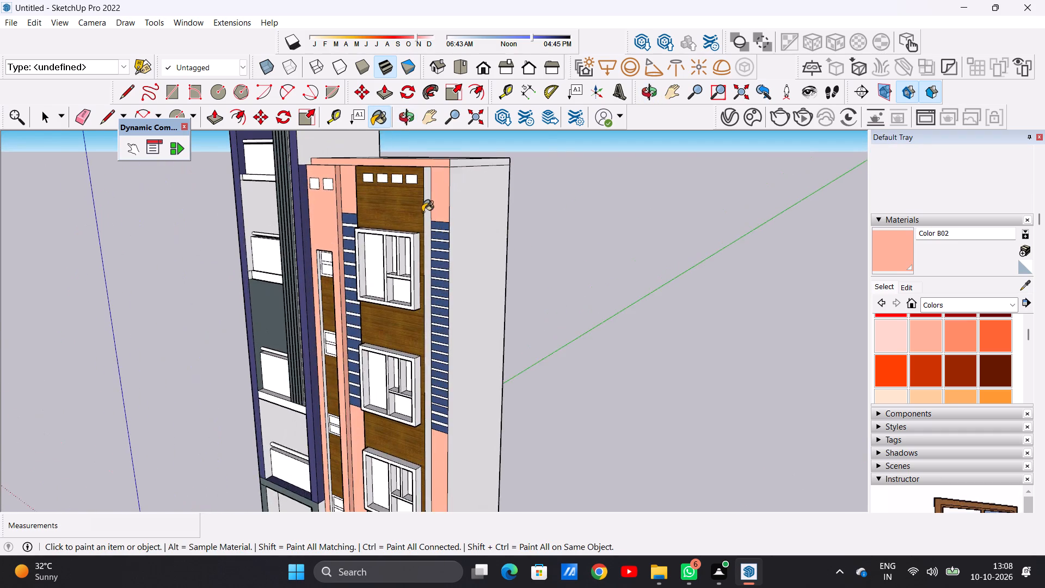
scroll(422, 212, "up", 3)
left_click(434, 186)
Paint the lower block's flat roof and the side and rear faces of its parapet band with Color B02.
scroll(398, 258, "down", 13)
scroll(443, 211, "up", 5)
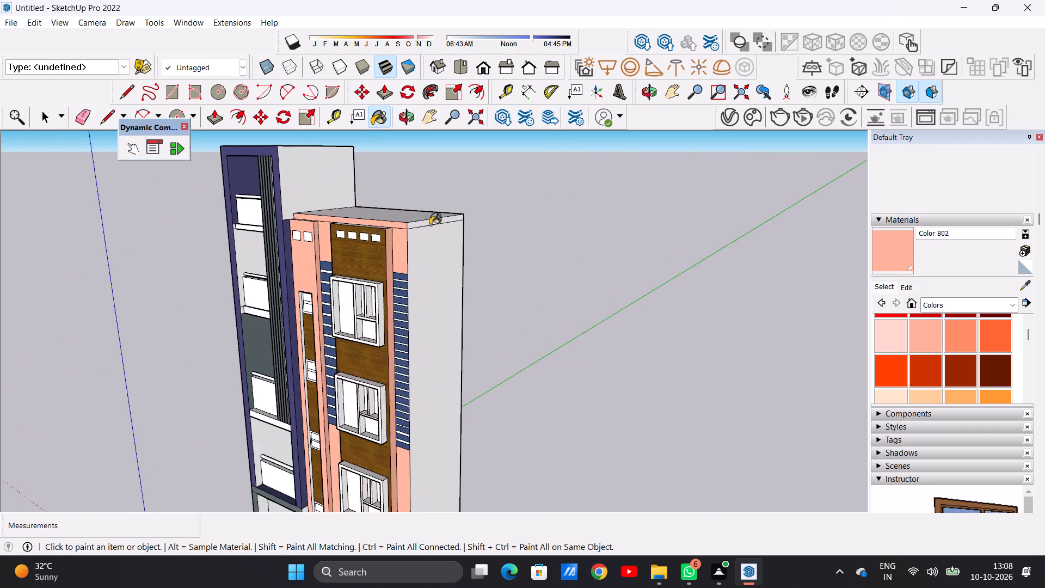
scroll(430, 225, "up", 6)
left_click(402, 224)
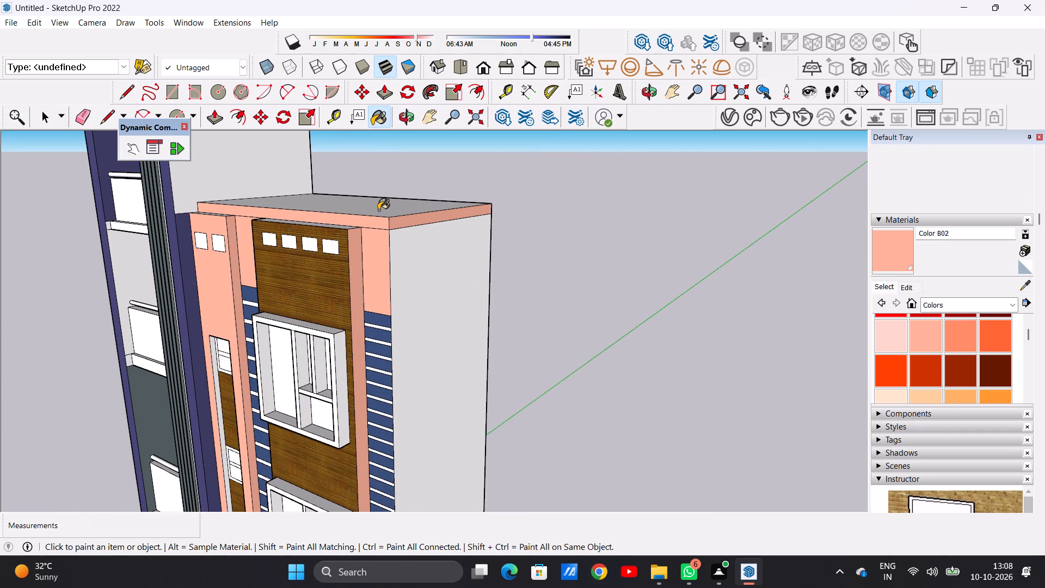
left_click(378, 210)
scroll(373, 233, "down", 3)
middle_click_drag(489, 226, 65, 239)
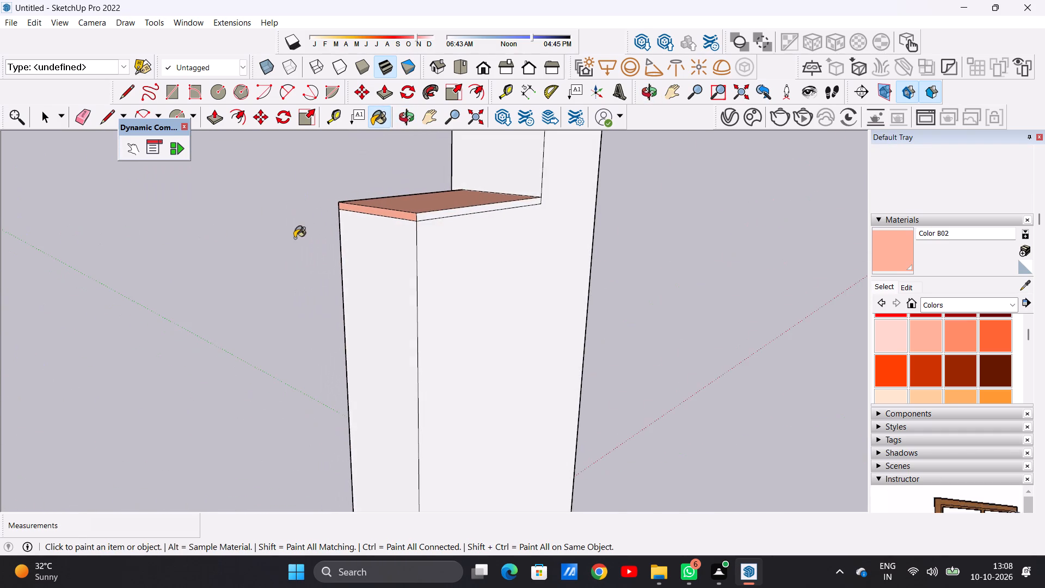
scroll(358, 223, "up", 5)
left_click(459, 216)
Paint the top faces of the wood-clad window bay and the small-window wall panel with Color B02.
middle_click_drag(265, 231, 476, 253)
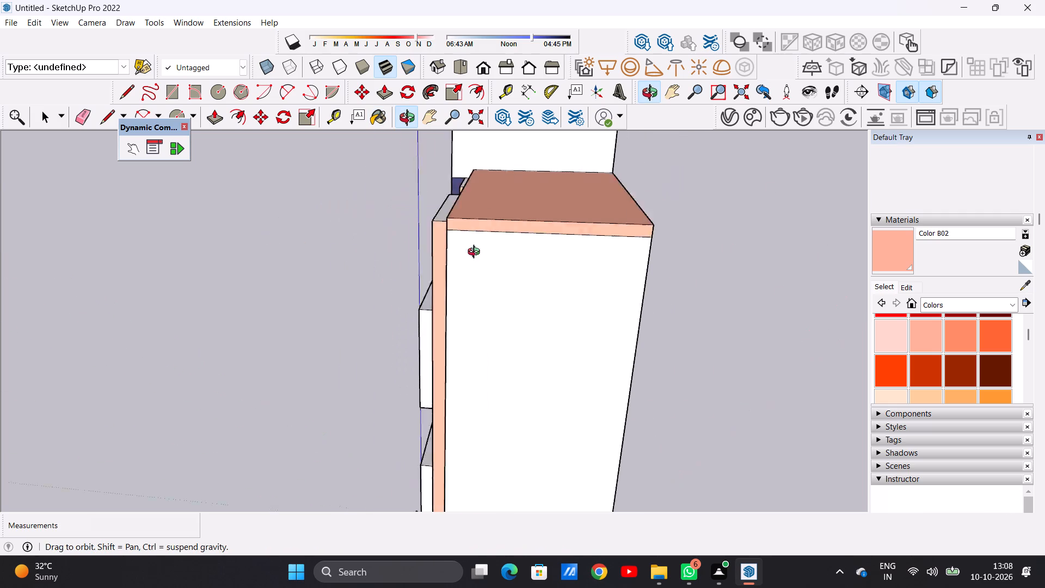
middle_click_drag(476, 253, 482, 253)
scroll(446, 249, "down", 9)
scroll(452, 233, "up", 15)
left_click(462, 234)
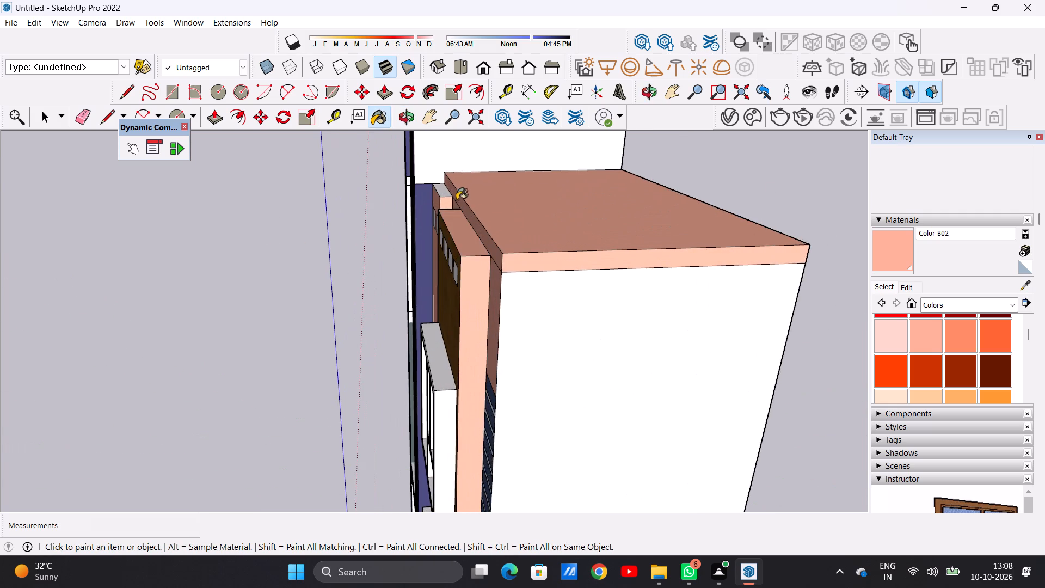
scroll(447, 185, "up", 5)
left_click(442, 201)
Examine the whole front elevation from an angle and straight on, and check it against the project brief.
scroll(428, 223, "down", 5)
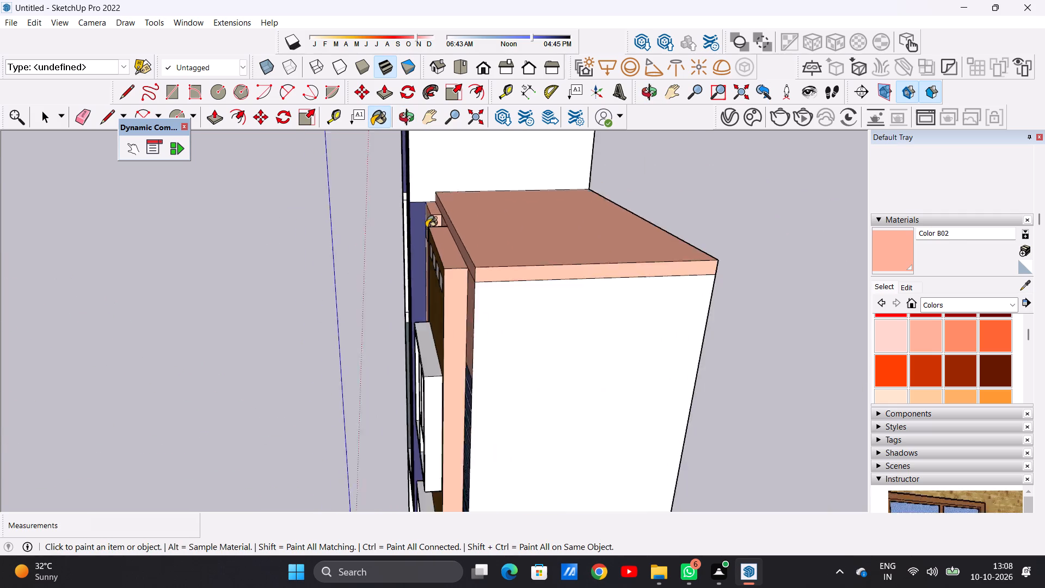
scroll(426, 228, "down", 18)
middle_click_drag(383, 301, 642, 273)
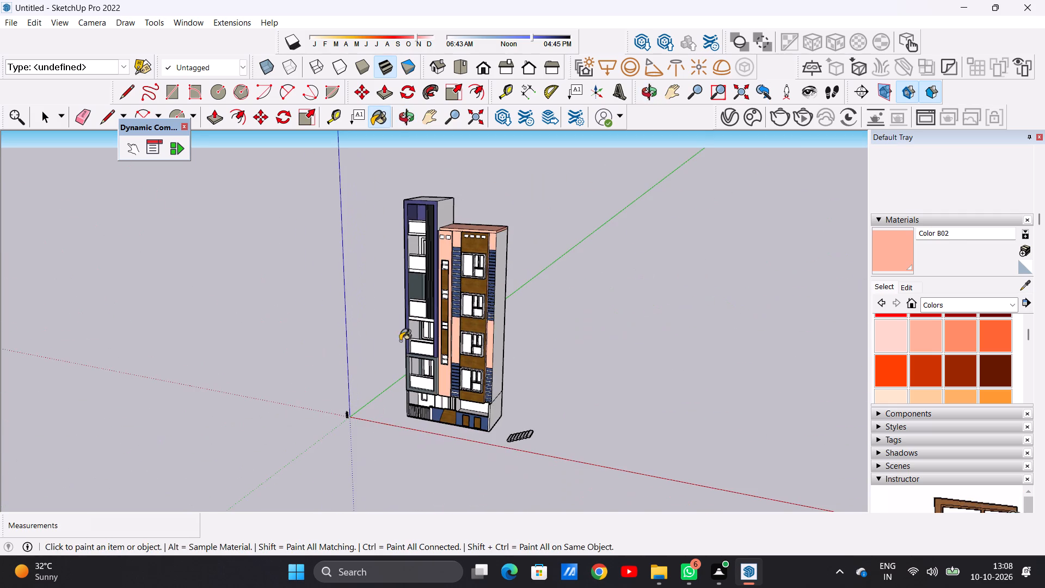
middle_click_drag(521, 338, 612, 293)
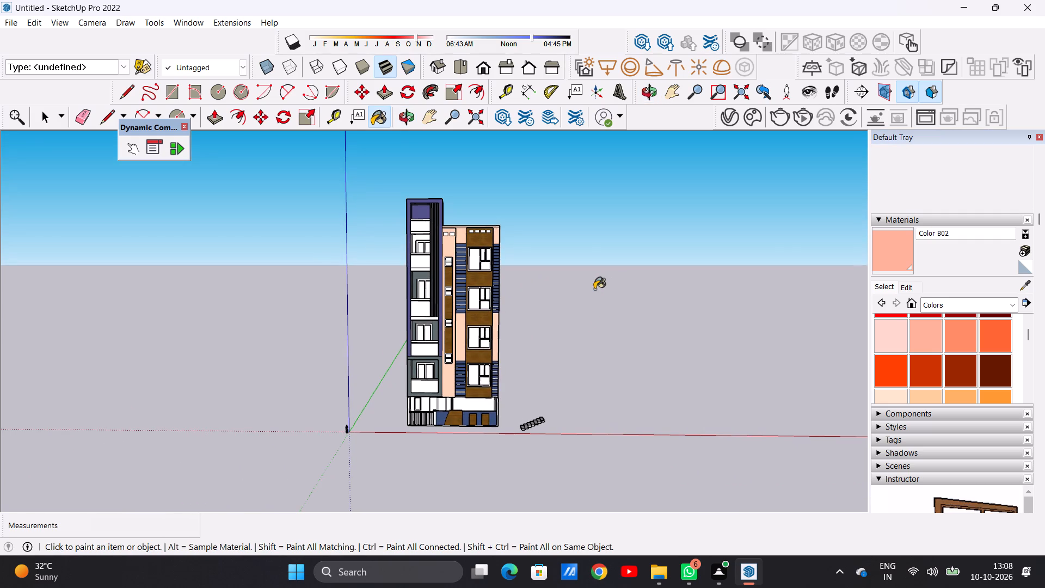
scroll(476, 345, "up", 7)
scroll(468, 331, "down", 9)
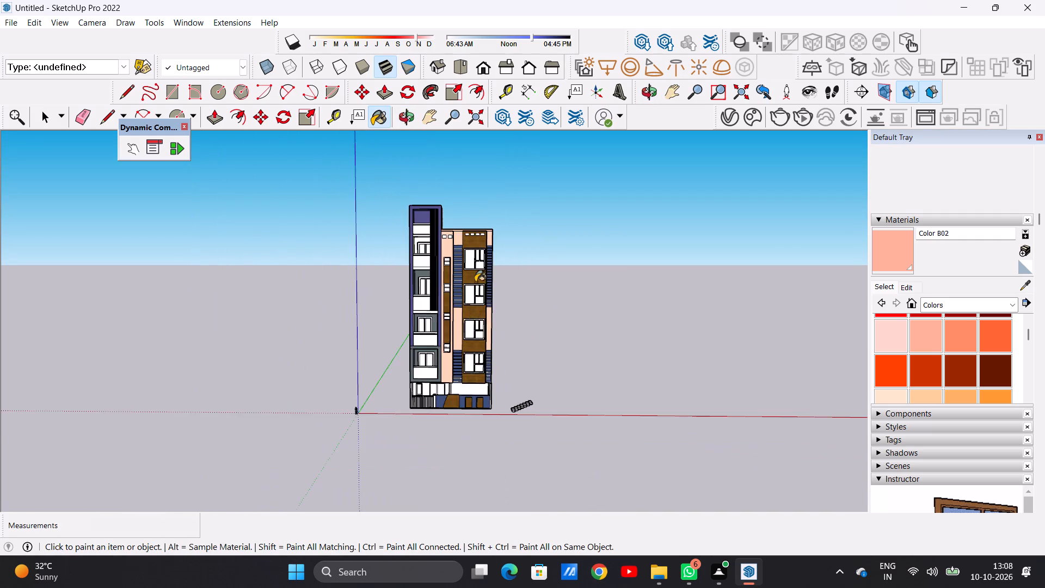
scroll(478, 271, "up", 8)
key("space")
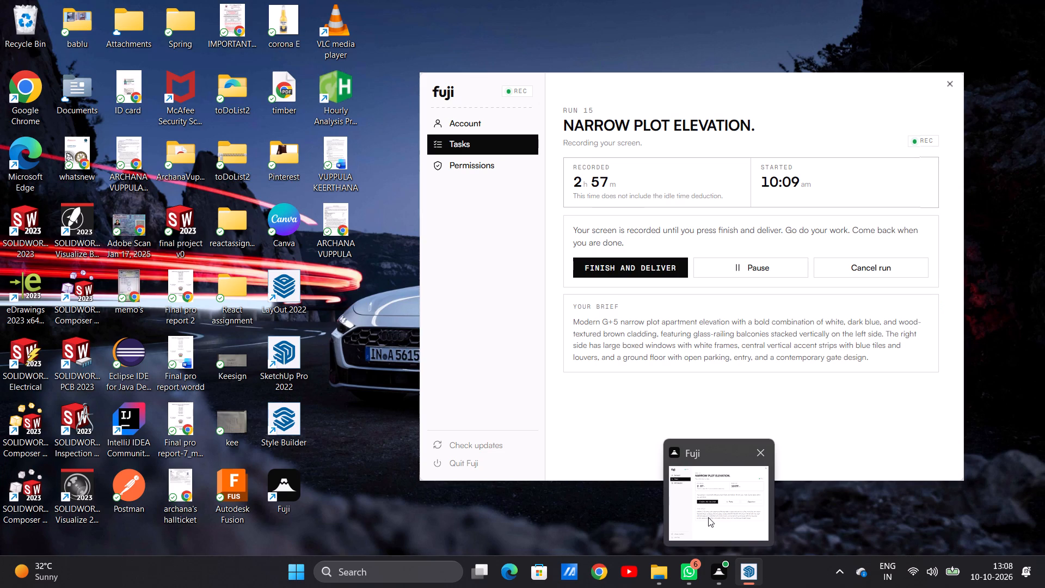
left_click(727, 505)
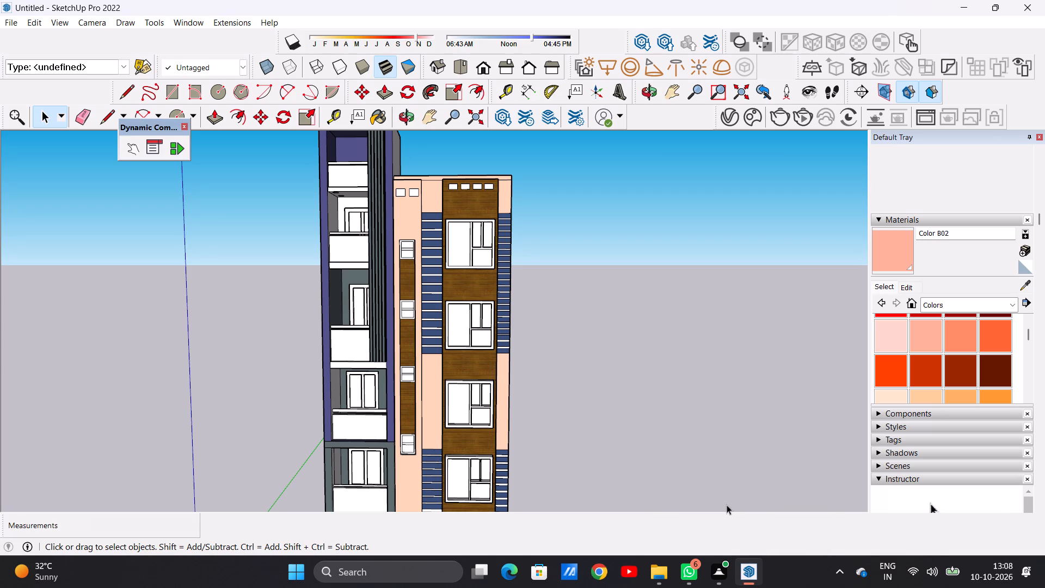
scroll(575, 440, "down", 4)
scroll(540, 408, "up", 7)
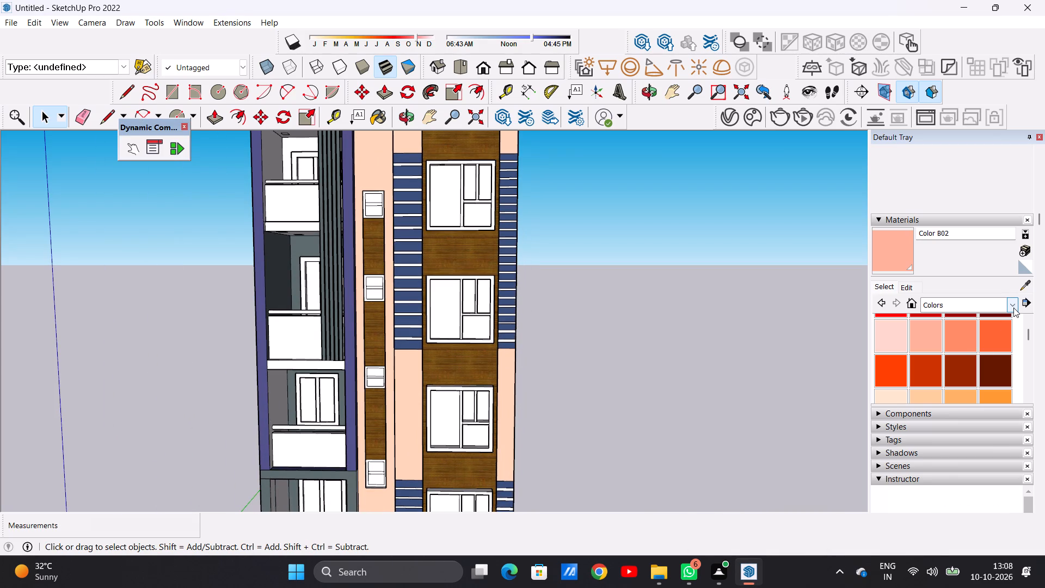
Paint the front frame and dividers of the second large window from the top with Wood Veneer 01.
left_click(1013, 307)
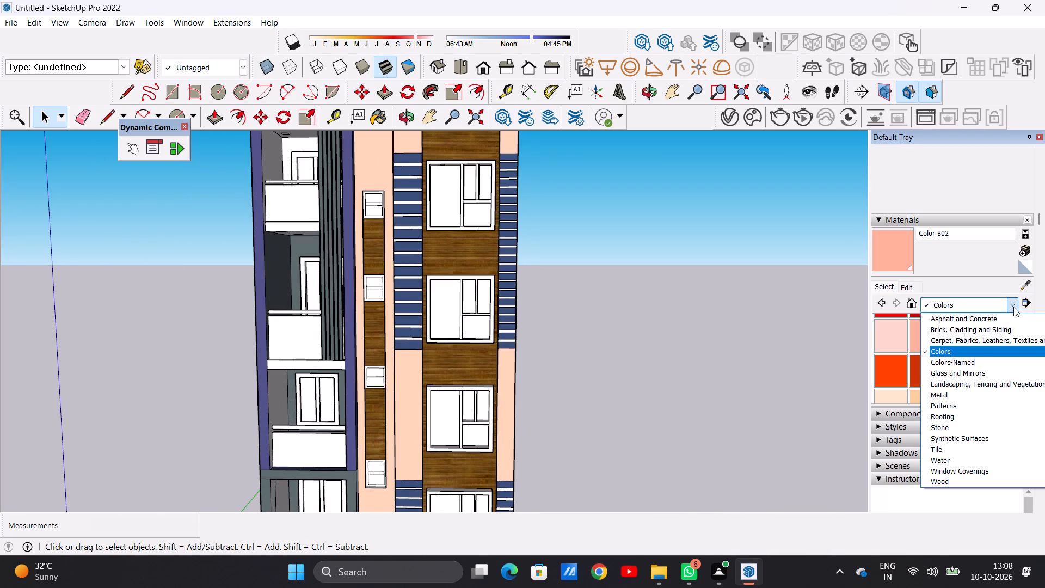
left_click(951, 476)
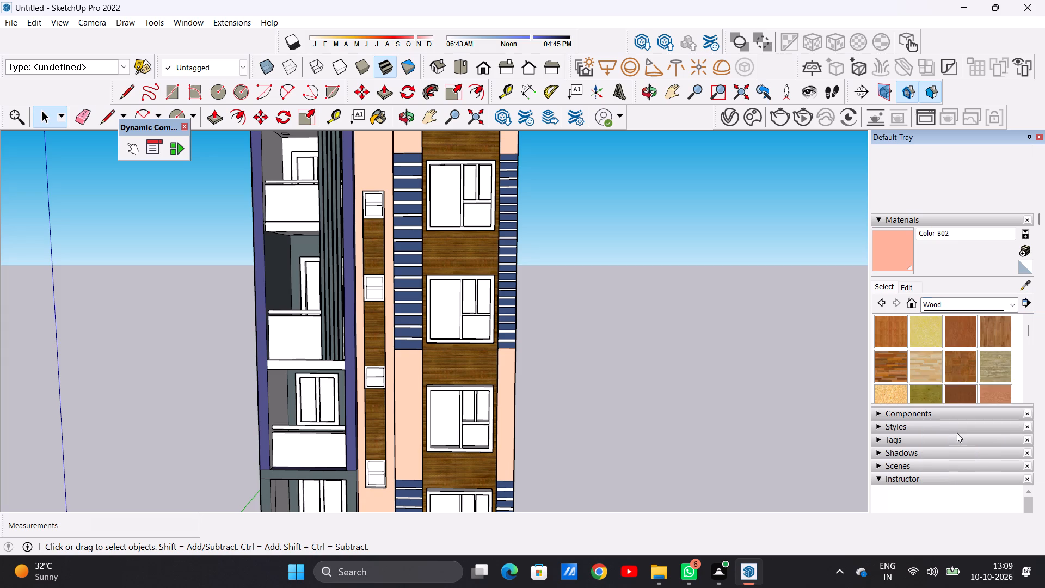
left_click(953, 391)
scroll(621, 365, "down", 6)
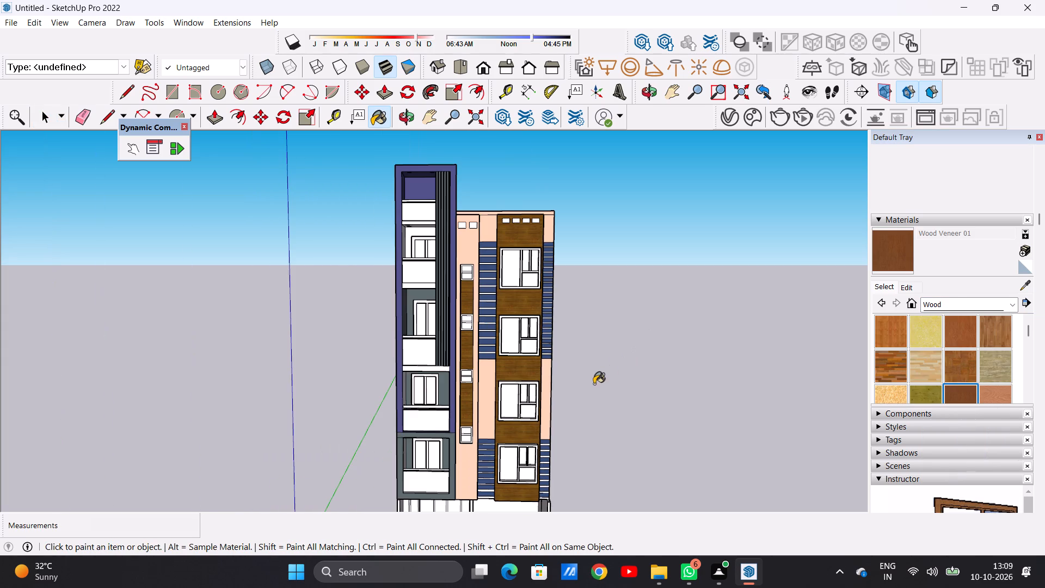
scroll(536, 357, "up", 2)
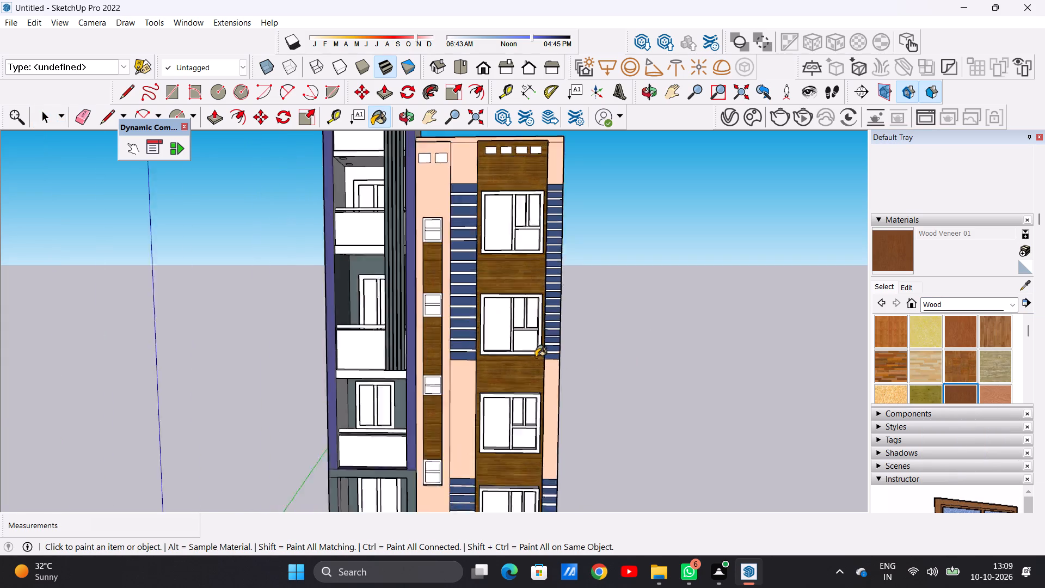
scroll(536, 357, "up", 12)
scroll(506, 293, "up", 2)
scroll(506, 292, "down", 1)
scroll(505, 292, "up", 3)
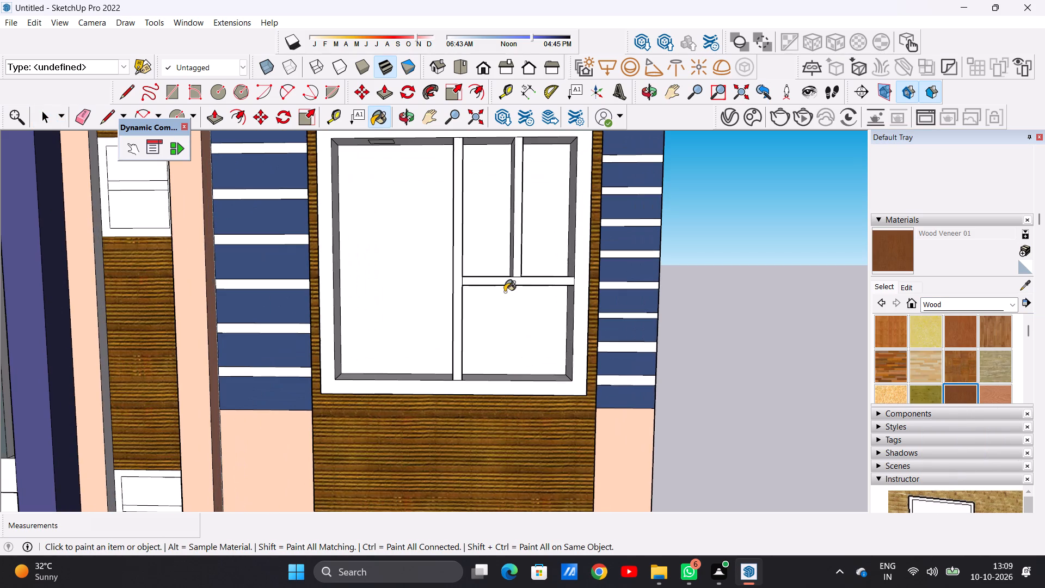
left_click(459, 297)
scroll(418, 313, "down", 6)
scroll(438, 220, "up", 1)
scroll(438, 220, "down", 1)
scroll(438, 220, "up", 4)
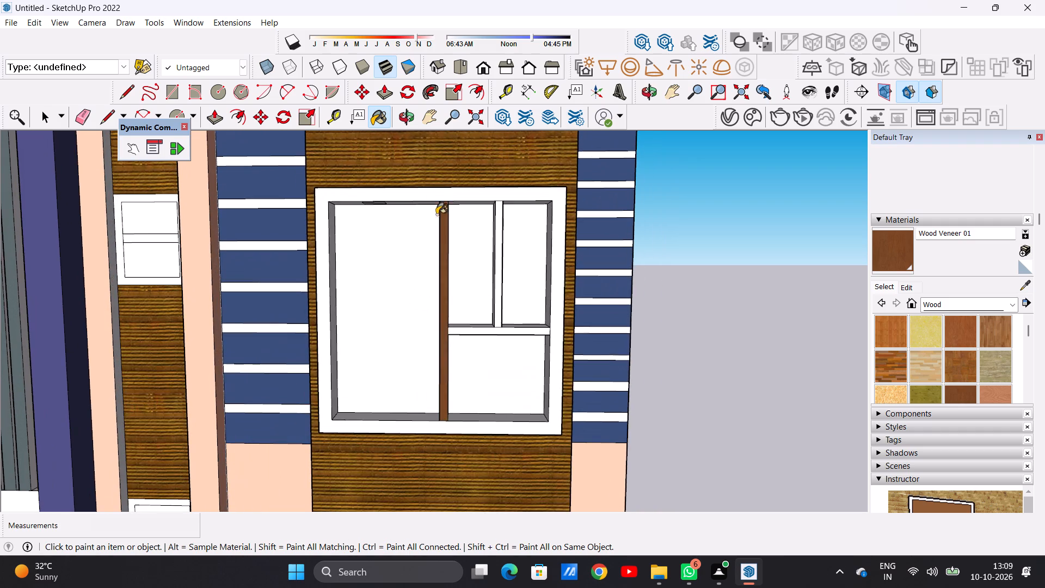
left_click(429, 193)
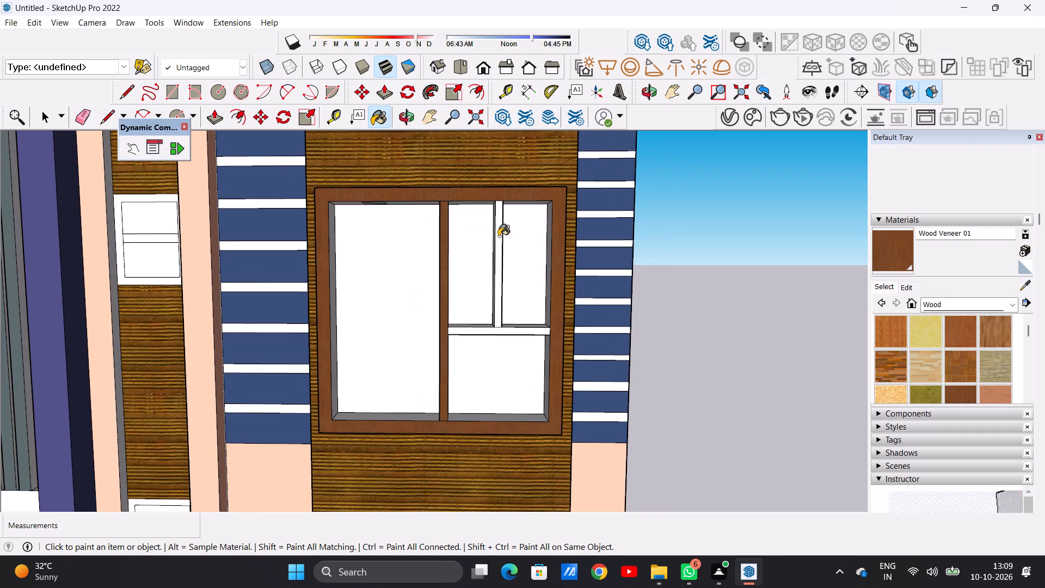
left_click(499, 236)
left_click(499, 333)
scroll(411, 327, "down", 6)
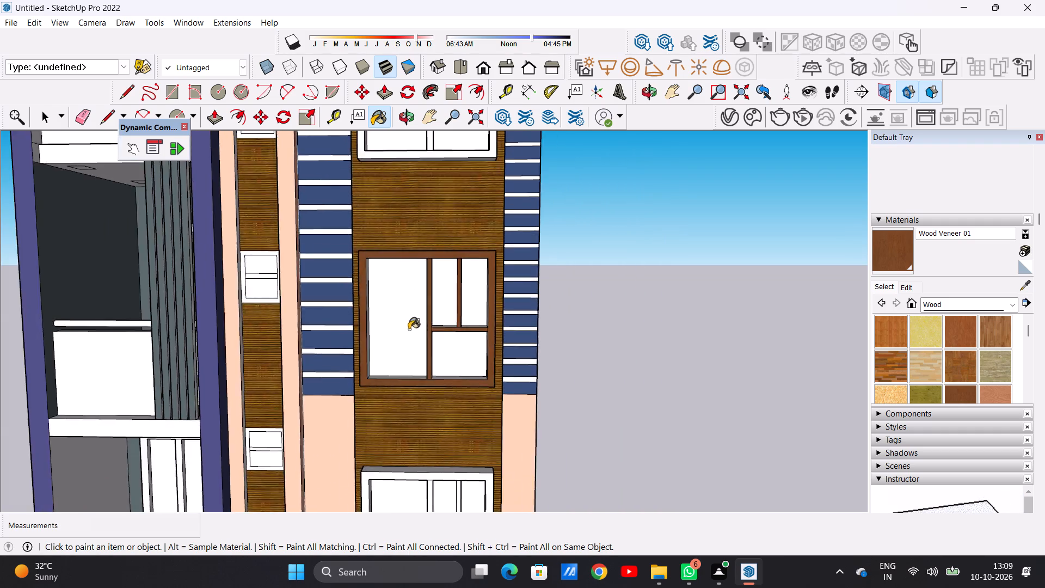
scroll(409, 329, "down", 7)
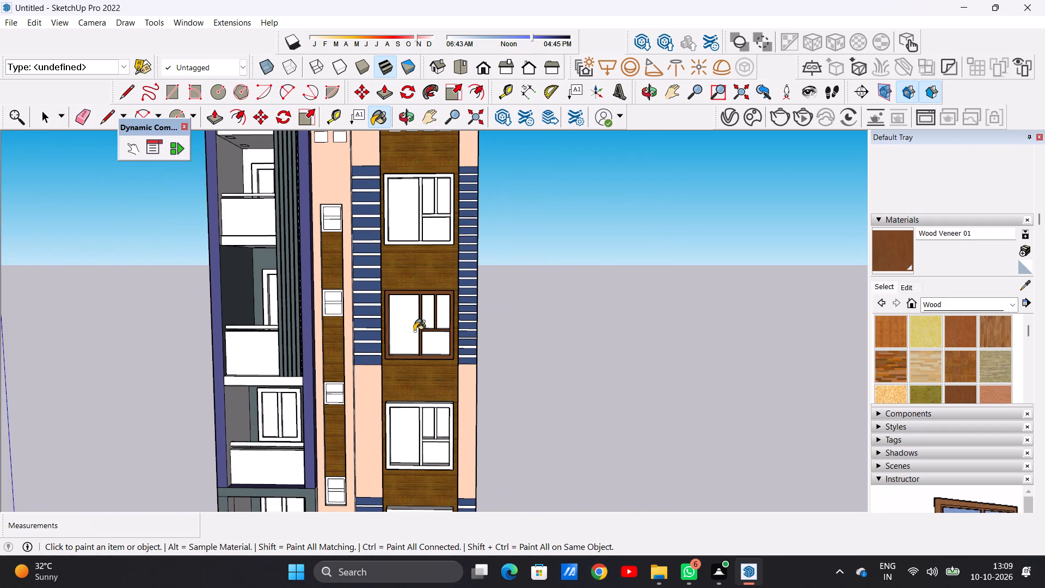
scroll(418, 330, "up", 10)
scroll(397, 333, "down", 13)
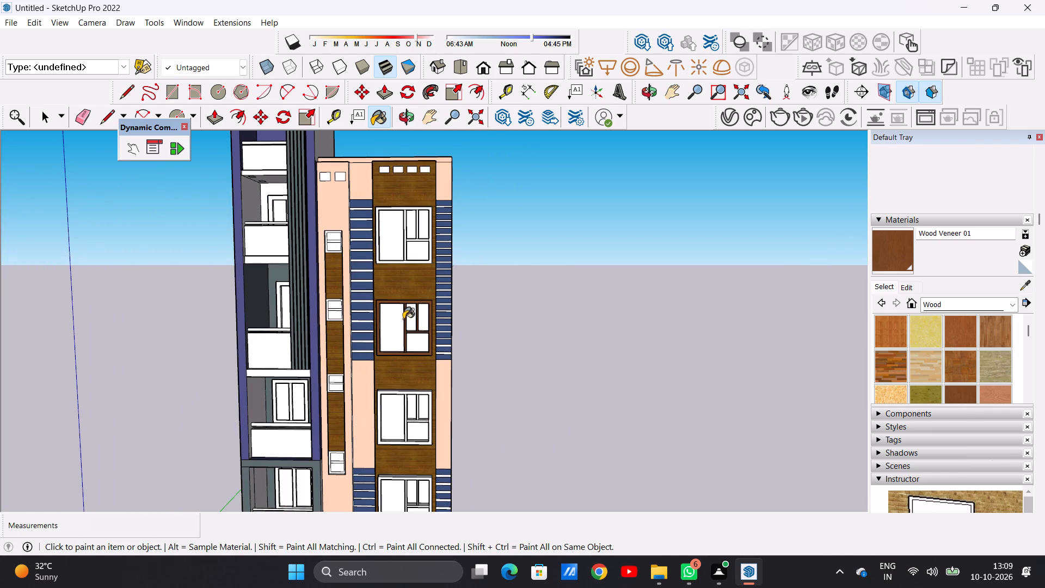
Repaint the front frame and all dividers of the second large window from the top with Wood Bamboo.
left_click(887, 333)
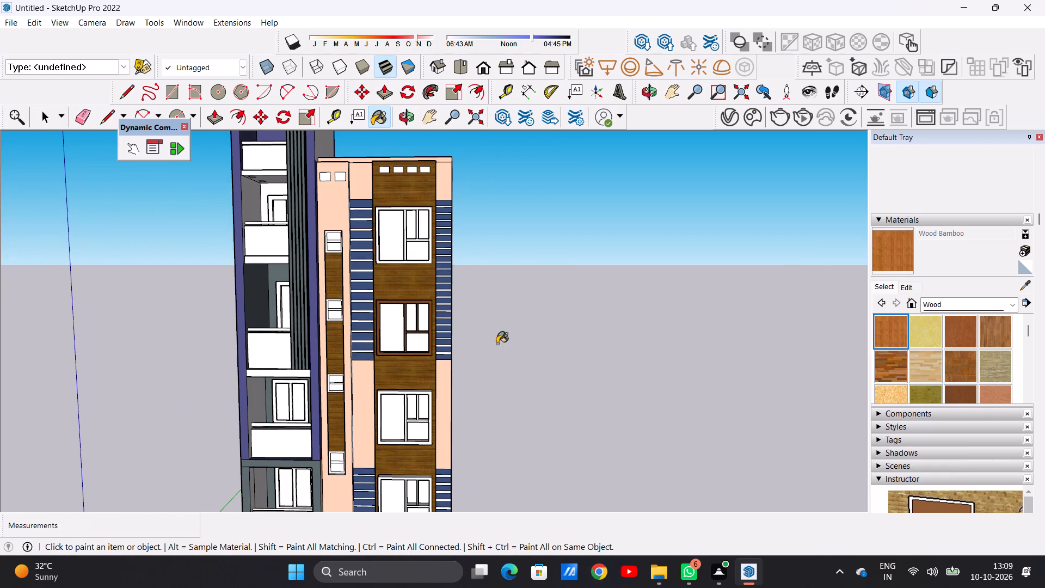
scroll(399, 344, "up", 13)
left_click(416, 315)
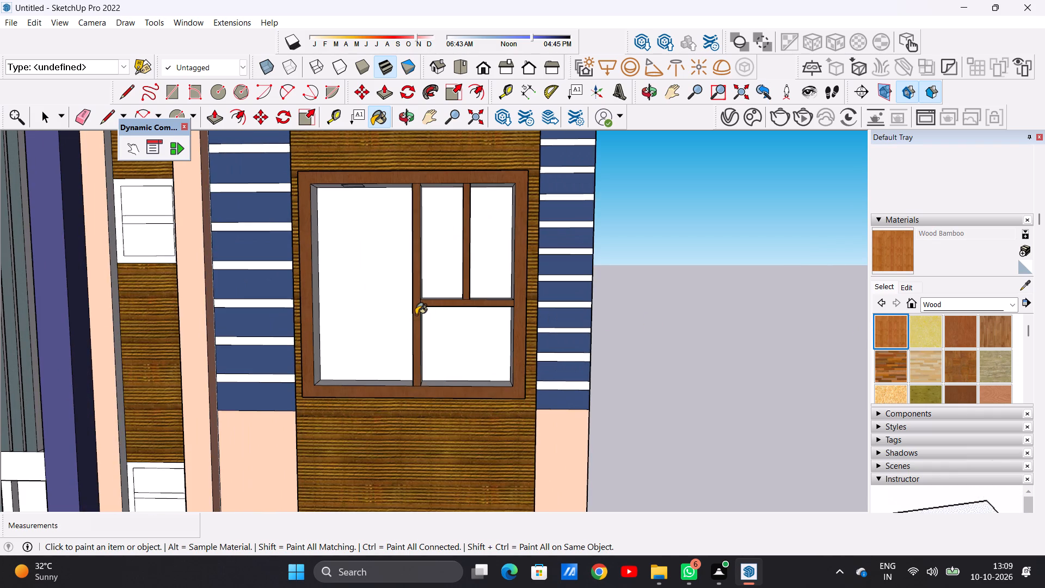
left_click(419, 181)
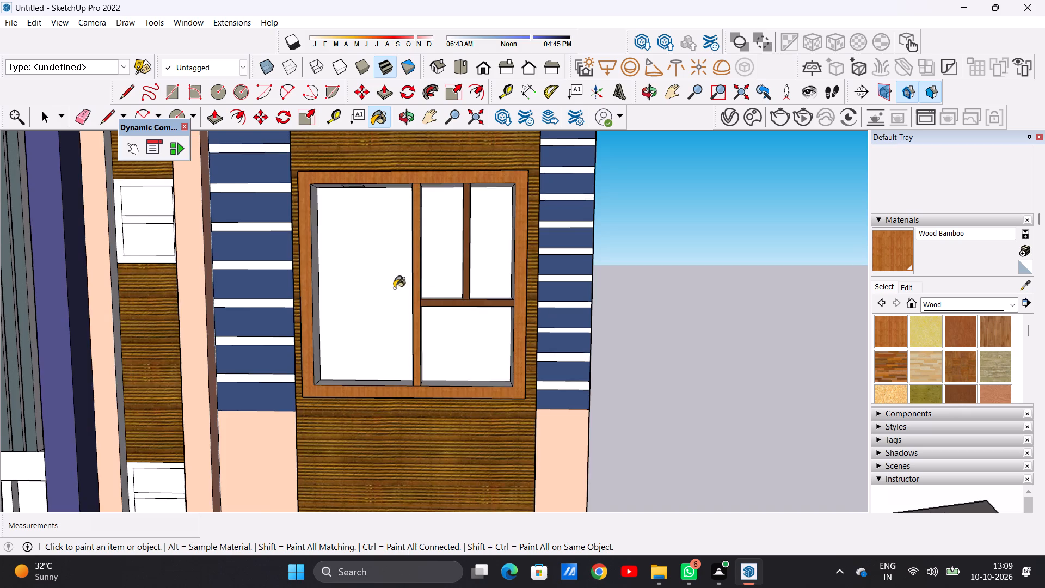
scroll(395, 307, "down", 4)
scroll(409, 305, "up", 10)
left_click(446, 305)
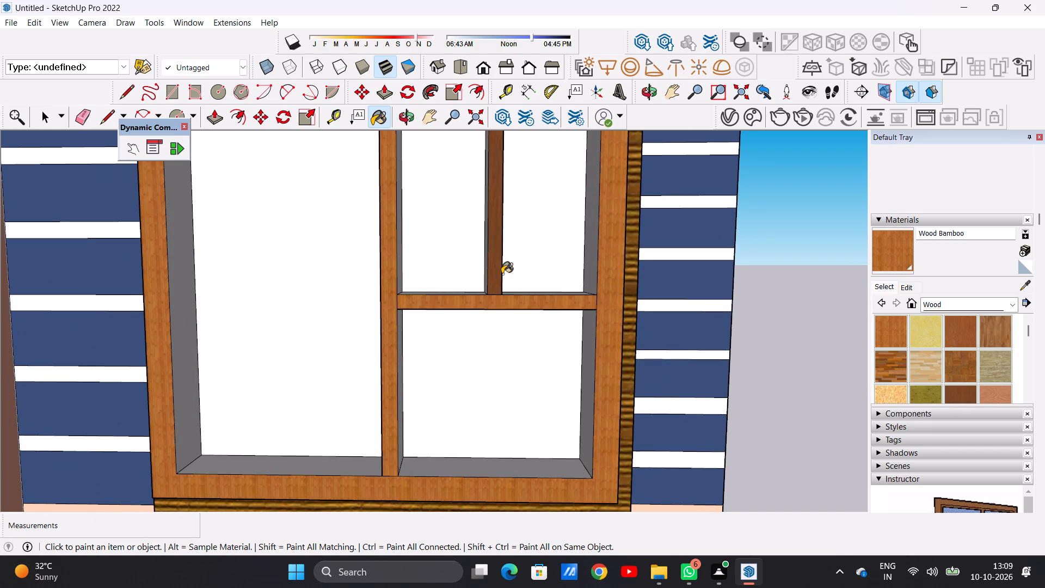
left_click(496, 272)
scroll(458, 332, "down", 16)
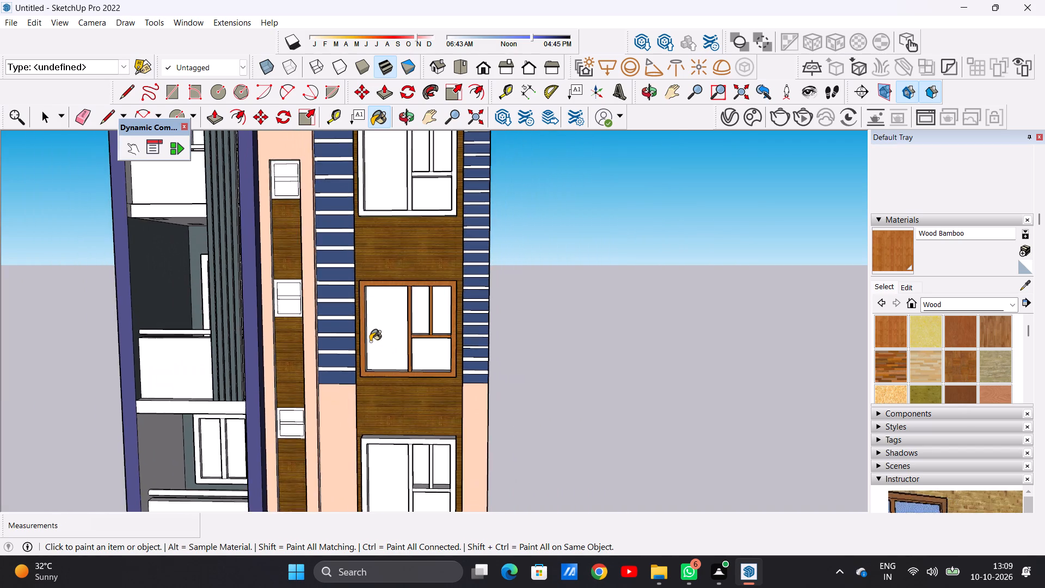
Paint the third large window's front frame, top face, dividers and inner sill below the small lower pane with Wood Bamboo.
scroll(370, 341, "down", 4)
scroll(403, 425, "up", 12)
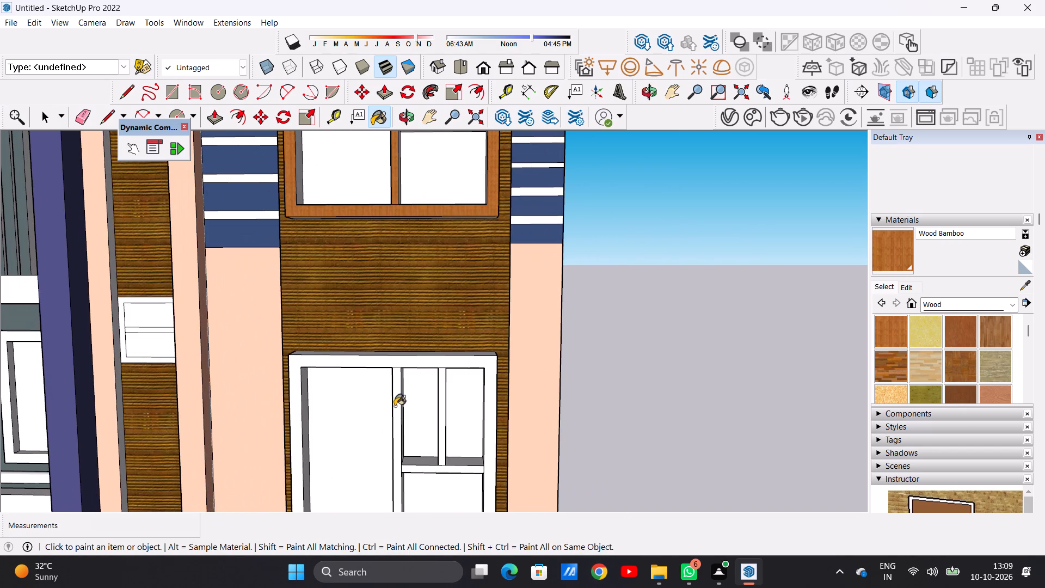
left_click(395, 402)
left_click(397, 364)
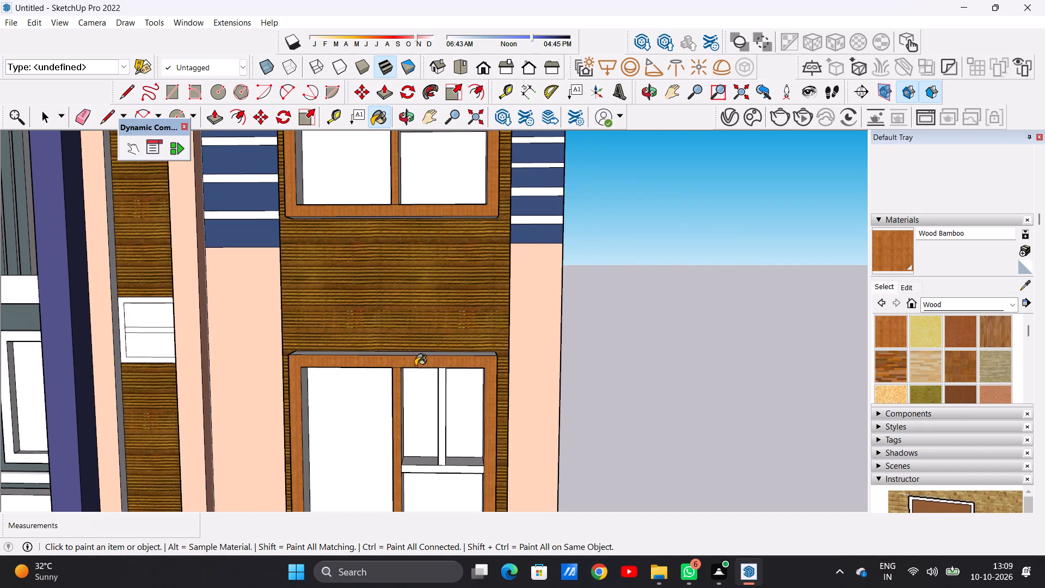
left_click(411, 354)
scroll(407, 366, "down", 10)
scroll(425, 422, "up", 4)
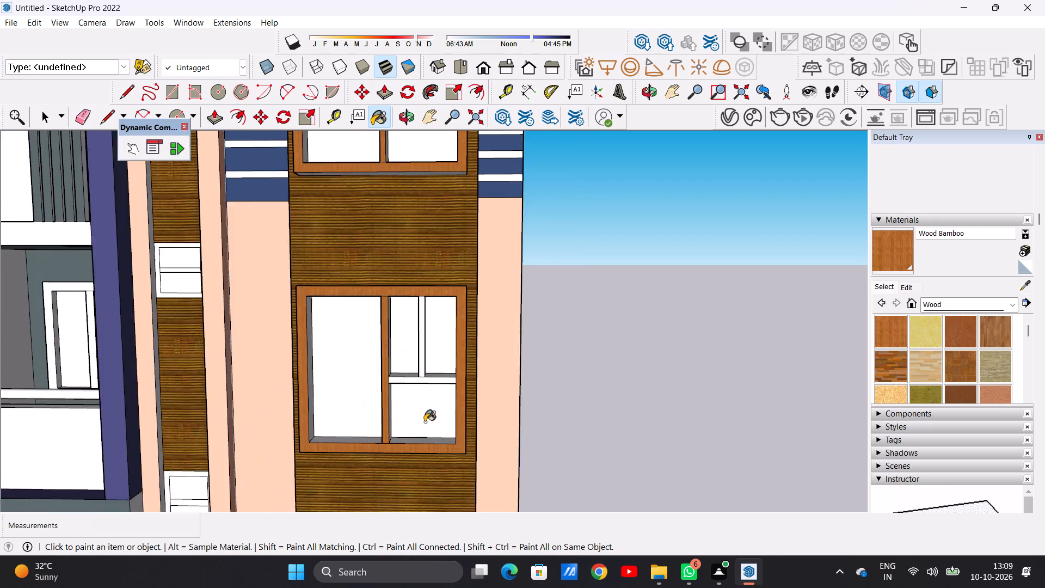
scroll(425, 422, "up", 8)
left_click(418, 347)
left_click(422, 329)
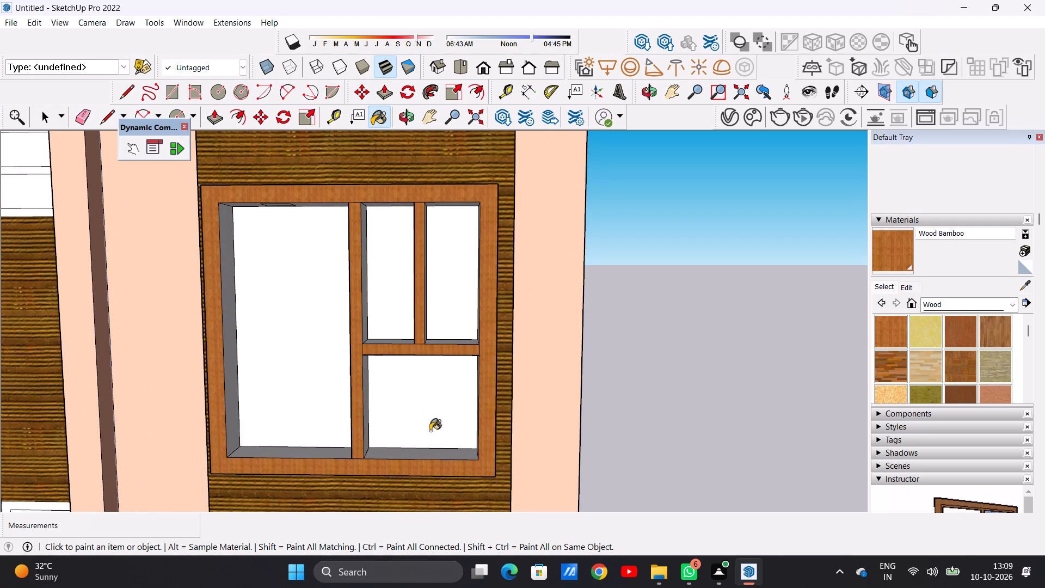
left_click(435, 455)
left_click(370, 399)
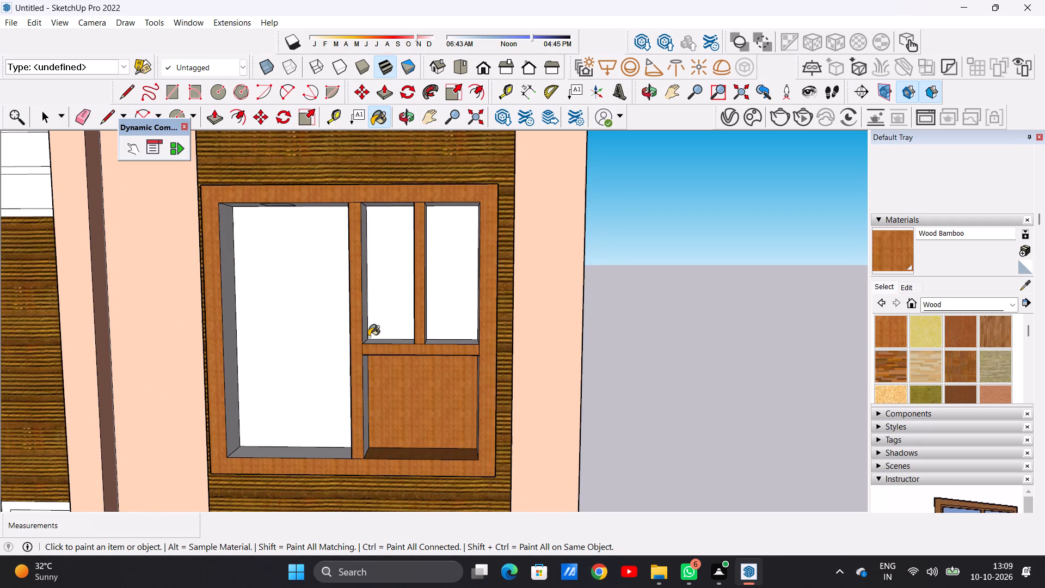
key("ctrl+z")
Paint both inner bottom sills of the second large window from the top with Wood Bamboo.
scroll(355, 428, "down", 2)
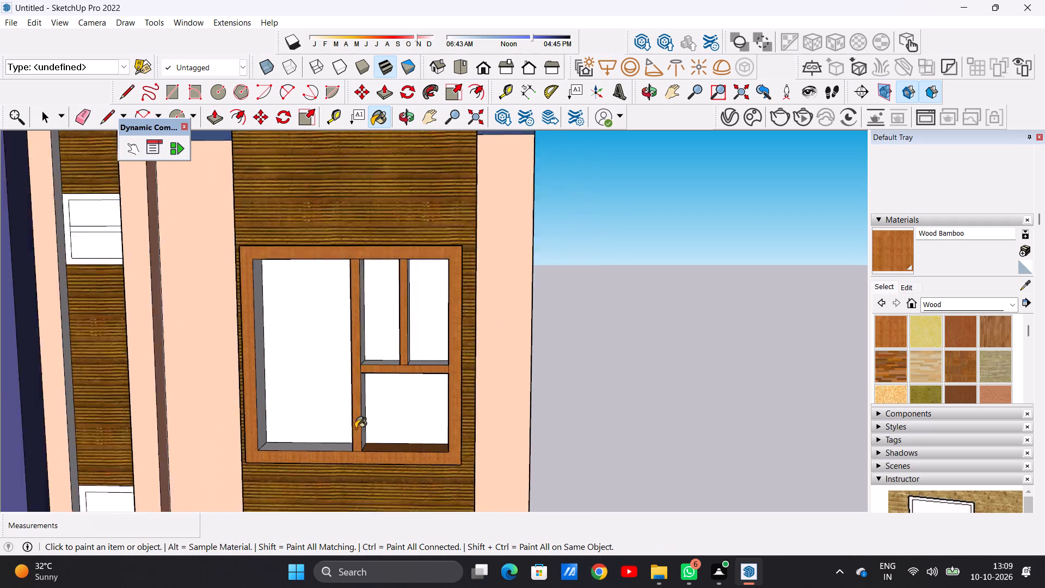
scroll(355, 428, "down", 12)
scroll(370, 418, "up", 1)
scroll(370, 418, "down", 3)
scroll(377, 307, "up", 7)
middle_click_drag(373, 320, 382, 370)
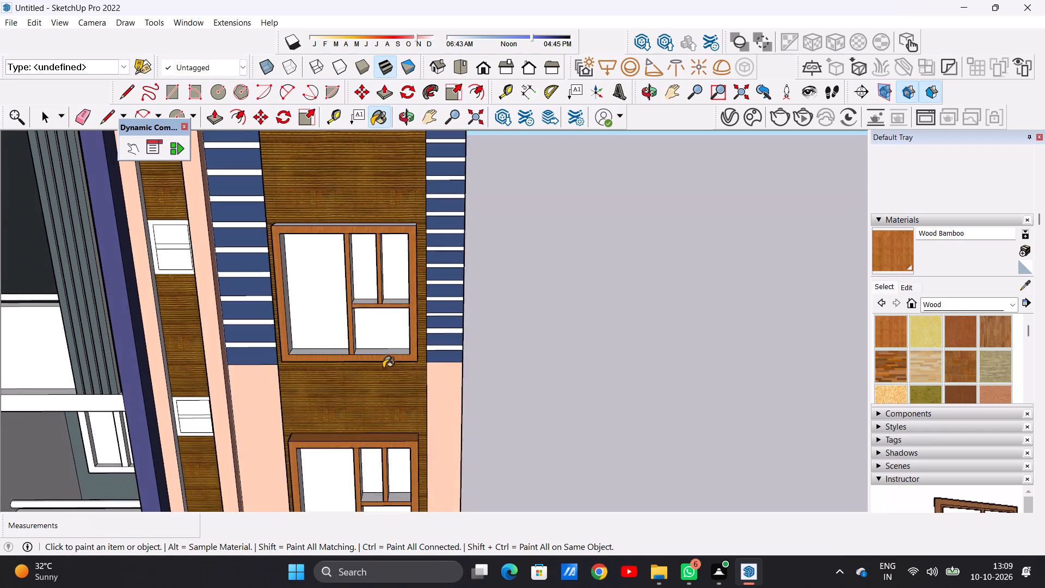
scroll(390, 356, "up", 5)
left_click(385, 350)
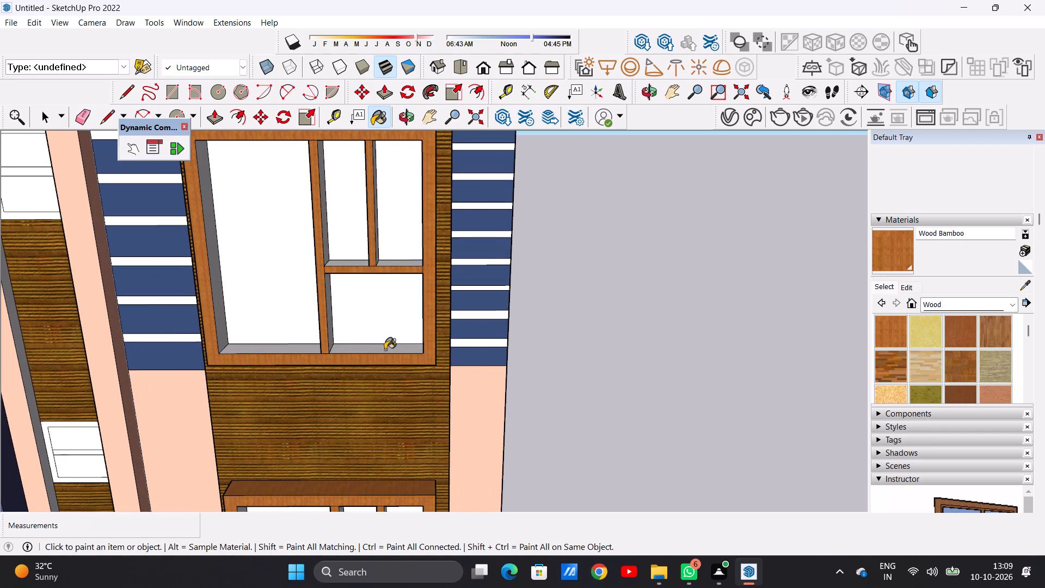
left_click(303, 351)
Paint the second large window's frame top and the outer right side faces of the second and third windows with Wood Bamboo.
scroll(332, 369, "down", 5)
middle_click_drag(331, 352, 322, 350)
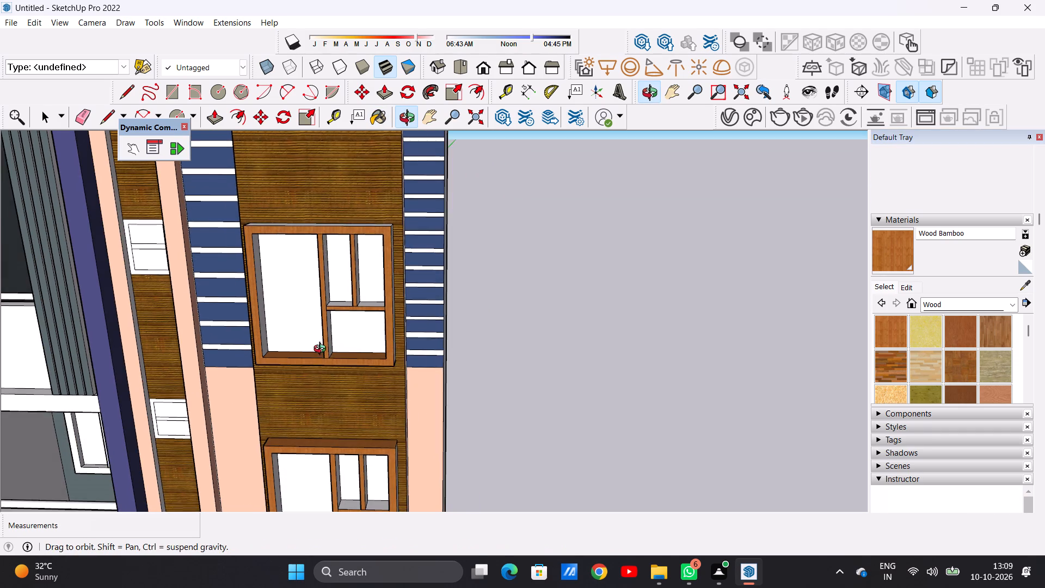
middle_click_drag(322, 350, 327, 376)
scroll(382, 226, "up", 6)
left_click(376, 235)
scroll(383, 250, "down", 6)
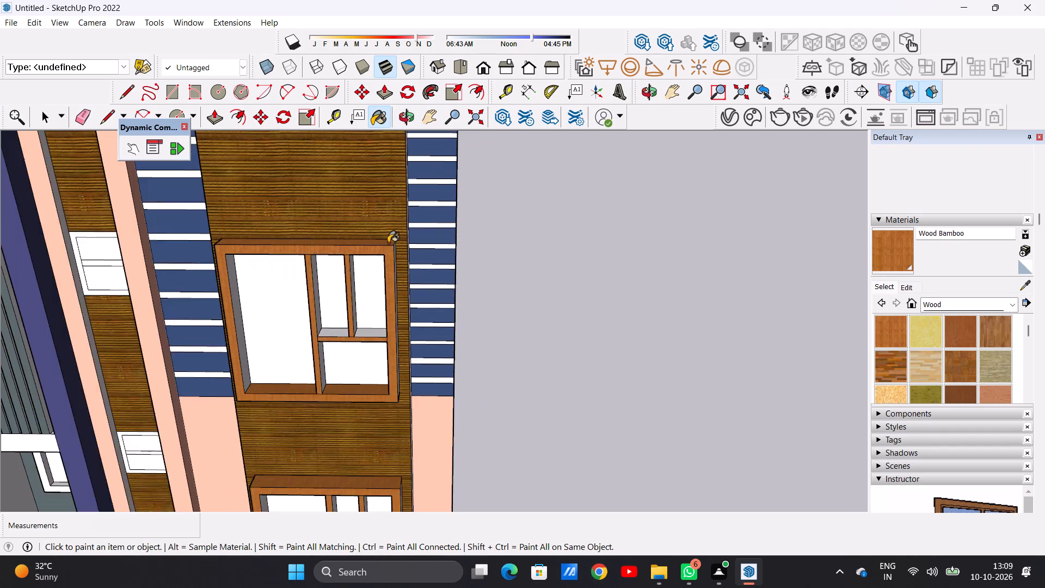
scroll(388, 243, "down", 3)
middle_click_drag(398, 290, 292, 301)
scroll(361, 268, "up", 6)
left_click(390, 270)
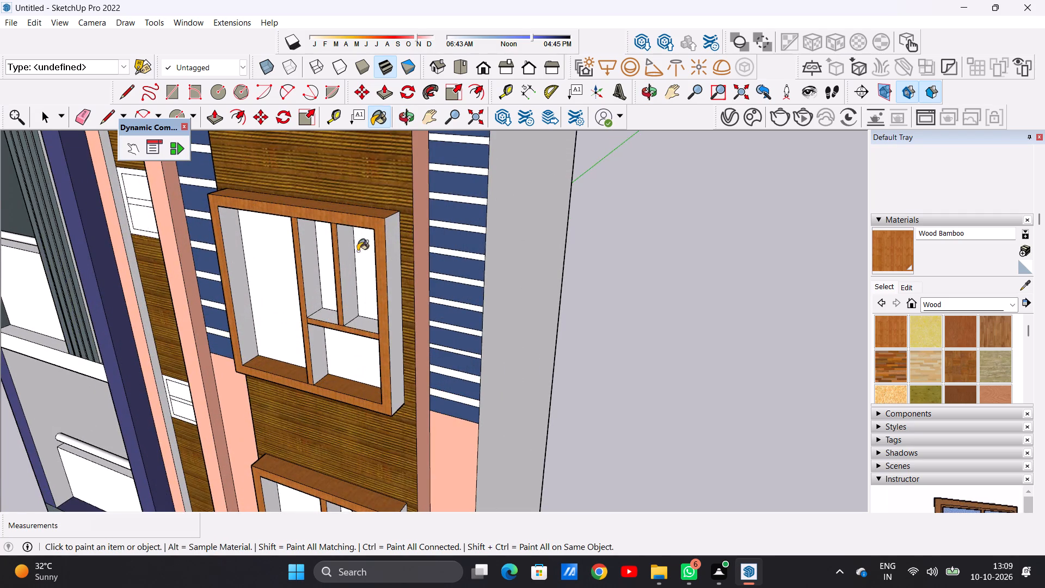
scroll(348, 235, "down", 12)
scroll(394, 402, "up", 13)
left_click(352, 367)
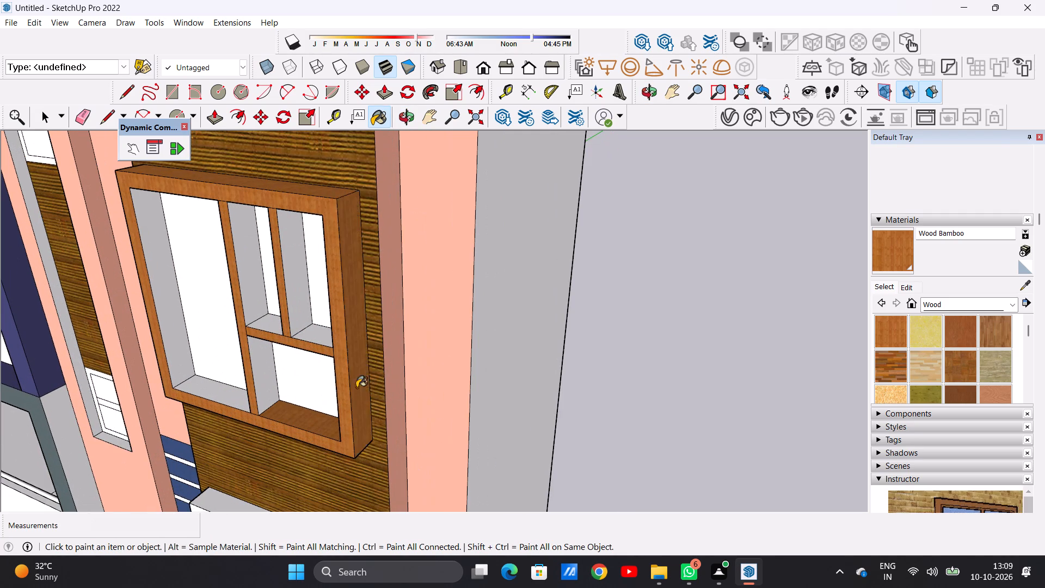
Paint the topmost large window's frame top, outer right side, front face and all its dividers with Wood Bamboo.
scroll(369, 423, "down", 20)
scroll(369, 423, "down", 4)
scroll(358, 316, "up", 5)
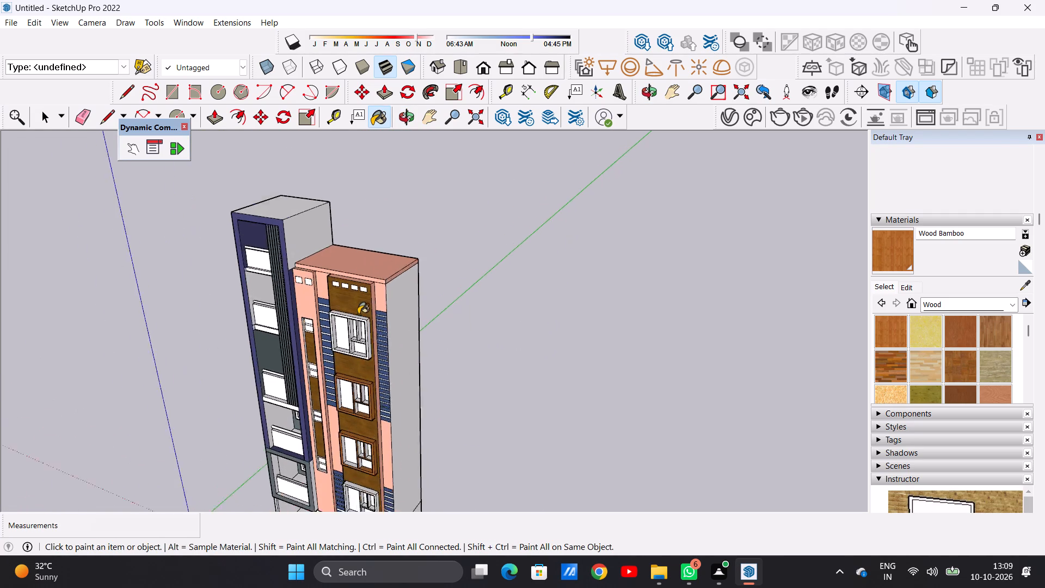
scroll(358, 314, "up", 18)
left_click(366, 322)
left_click(401, 353)
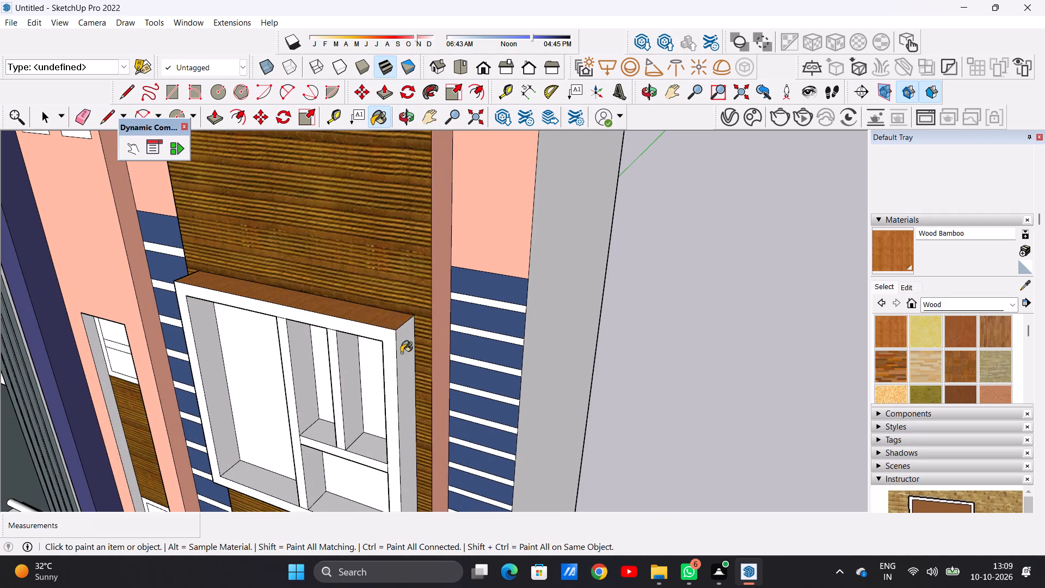
left_click(379, 337)
scroll(388, 334, "down", 6)
scroll(340, 366, "up", 7)
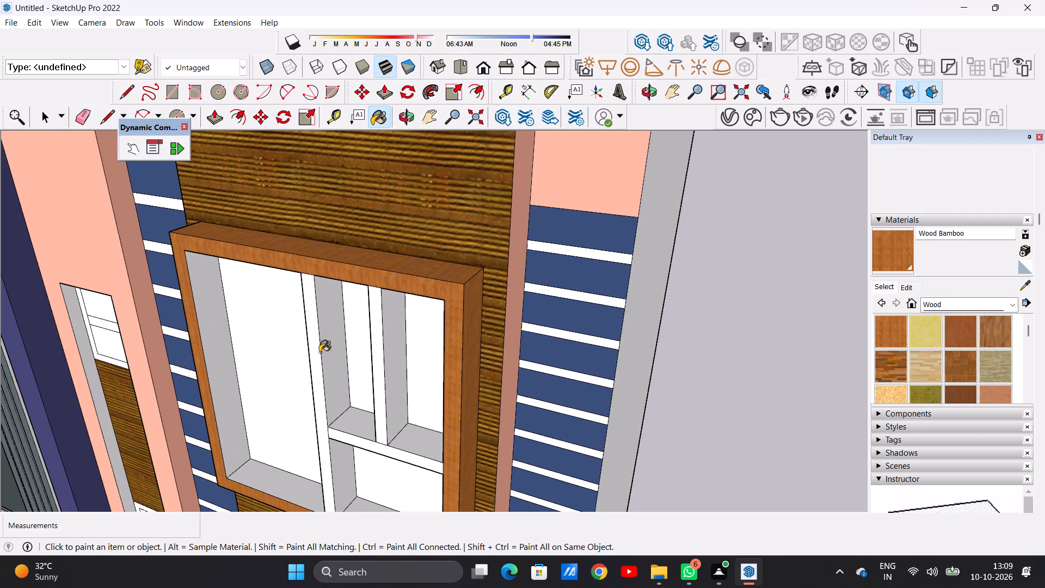
left_click(316, 351)
left_click(377, 344)
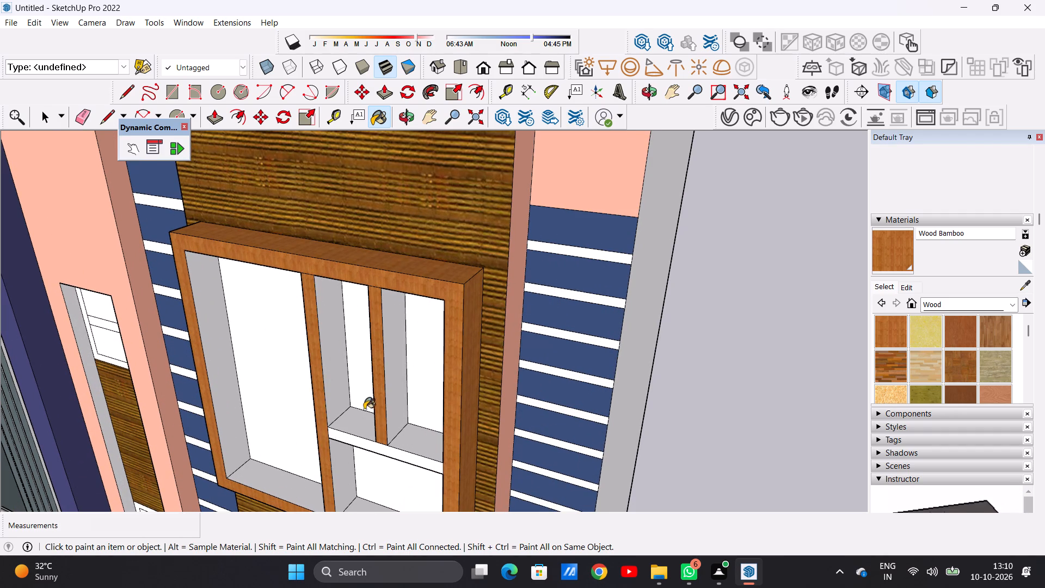
left_click(374, 445)
Paint the topmost large window's inner bottom sills and inner left side with Wood Bamboo.
scroll(394, 415, "down", 13)
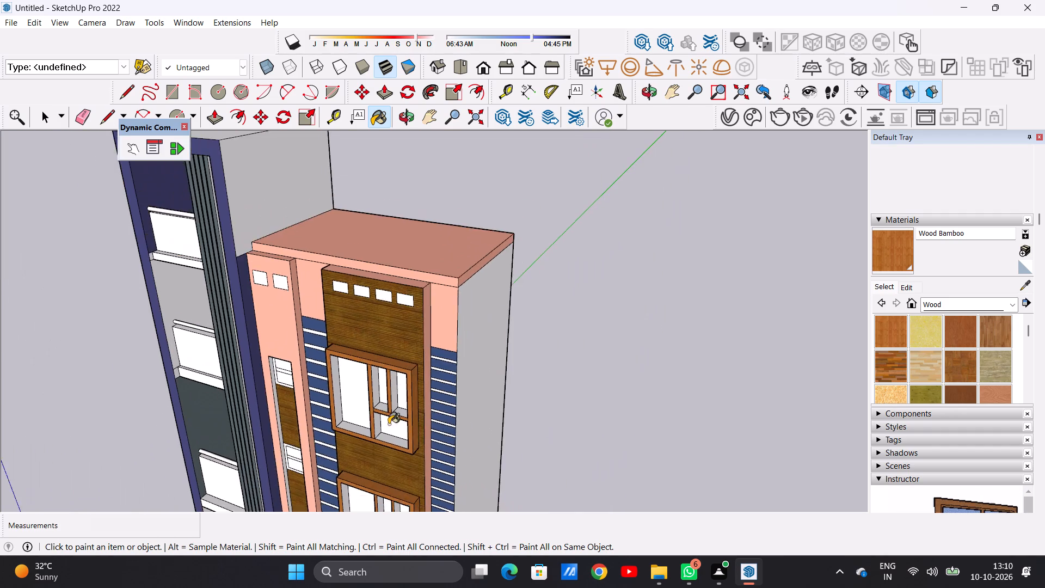
scroll(389, 476, "up", 12)
left_click(392, 388)
left_click(286, 354)
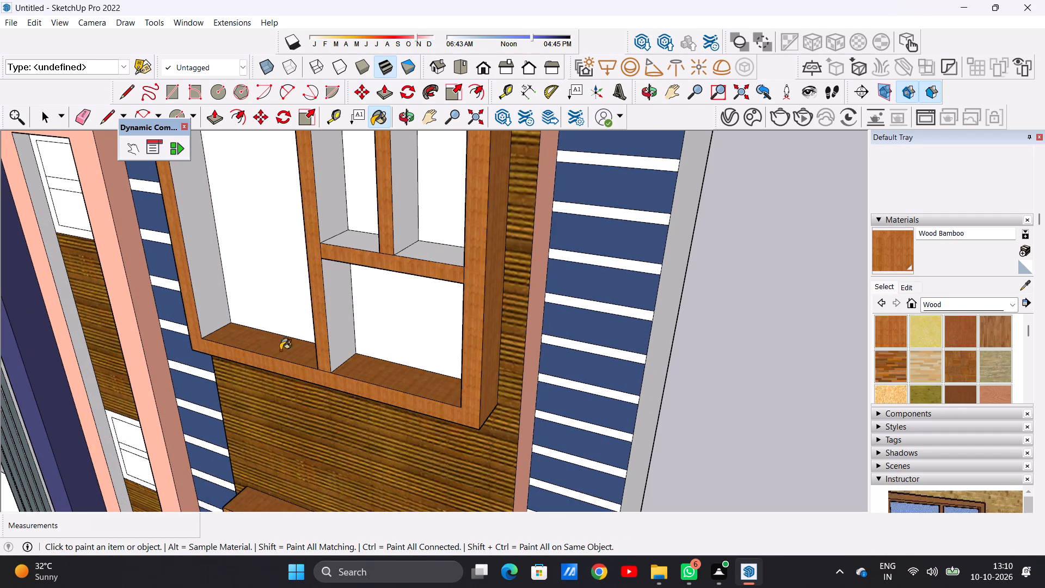
left_click(216, 305)
Paint the topmost large window's inner right sides, divider sides, small upper pane sills and outer left side with Wood Bamboo.
scroll(315, 406, "down", 12)
middle_click_drag(289, 397, 368, 372)
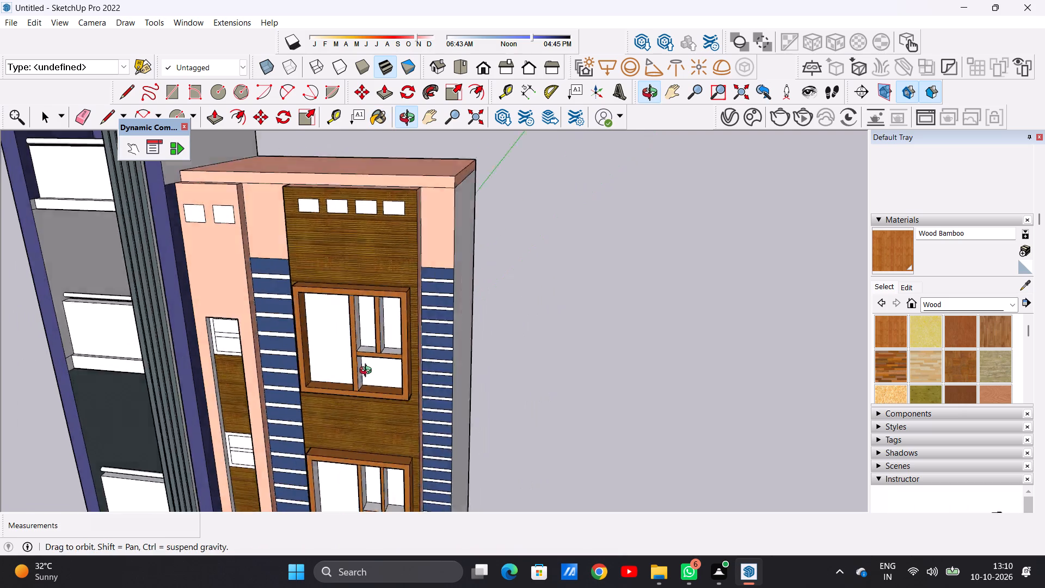
middle_click_drag(368, 372, 500, 362)
scroll(494, 370, "up", 5)
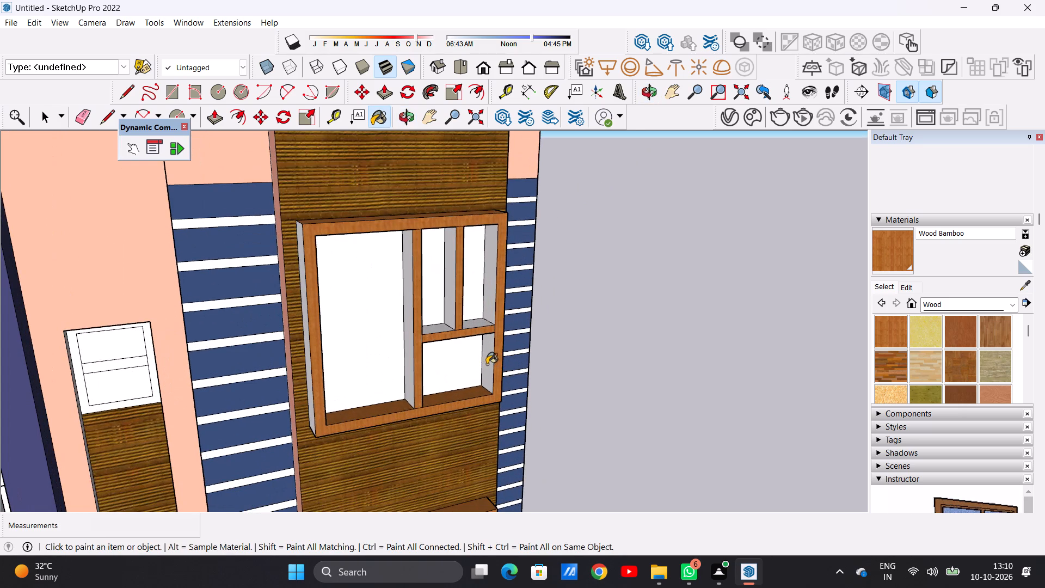
left_click(487, 364)
left_click(488, 293)
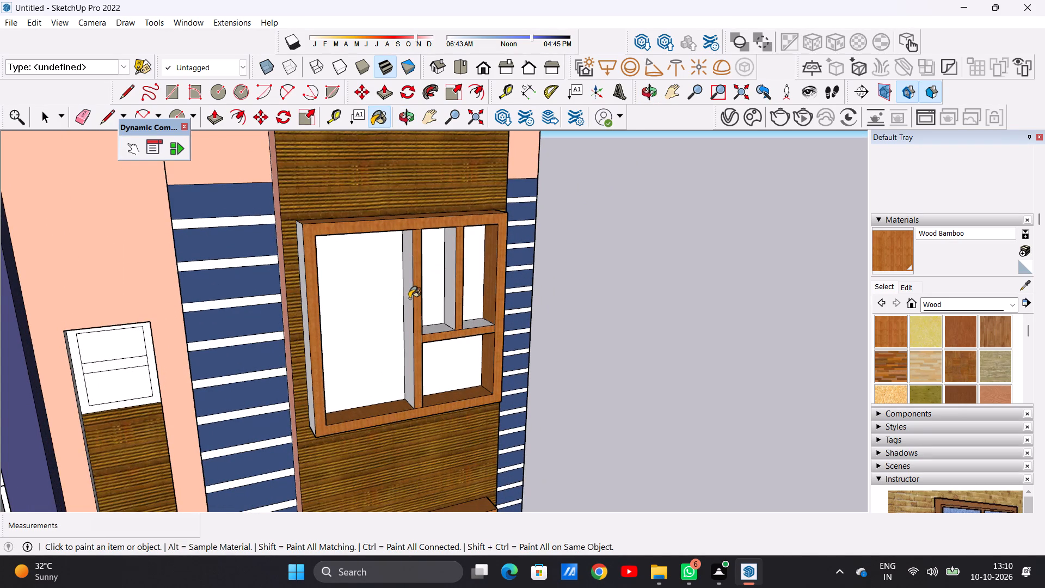
left_click(410, 298)
left_click(453, 294)
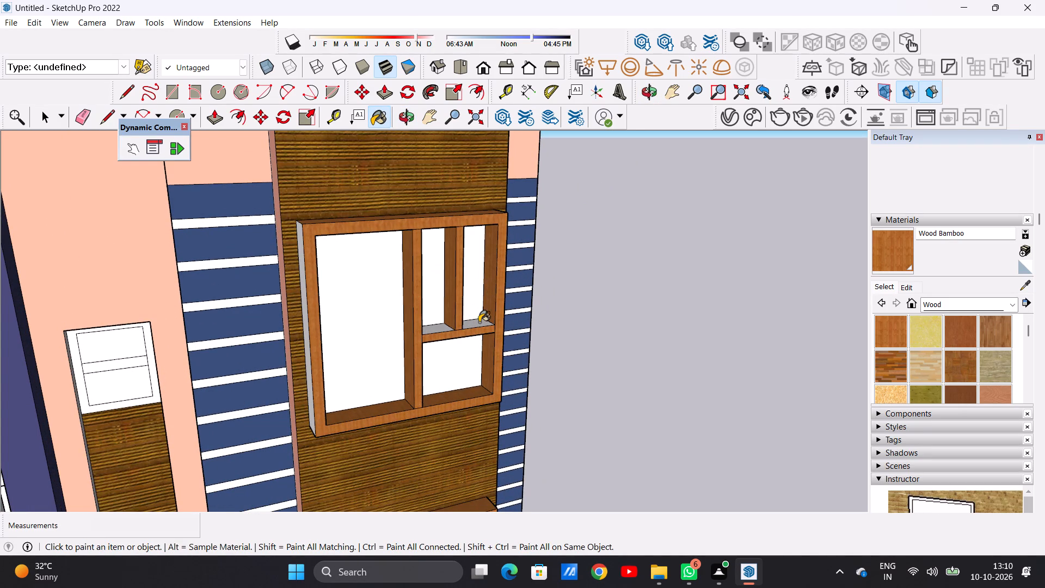
left_click(479, 322)
left_click(442, 330)
scroll(381, 369, "down", 11)
scroll(340, 363, "up", 9)
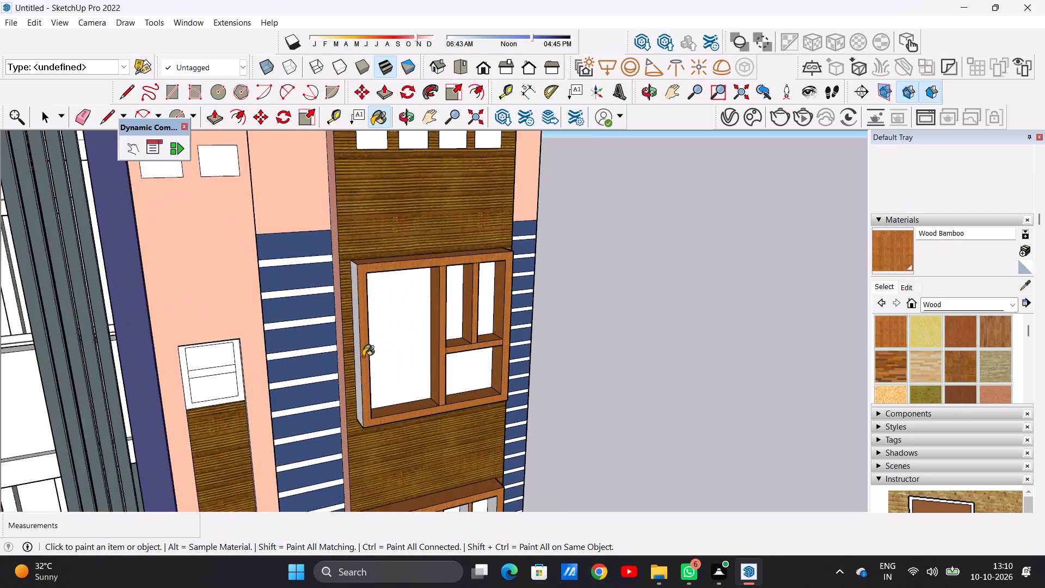
scroll(363, 357, "up", 2)
left_click(352, 345)
Paint the second large window's outer left side, main divider's left side and both inner right sides with Wood Bamboo.
scroll(350, 350, "down", 13)
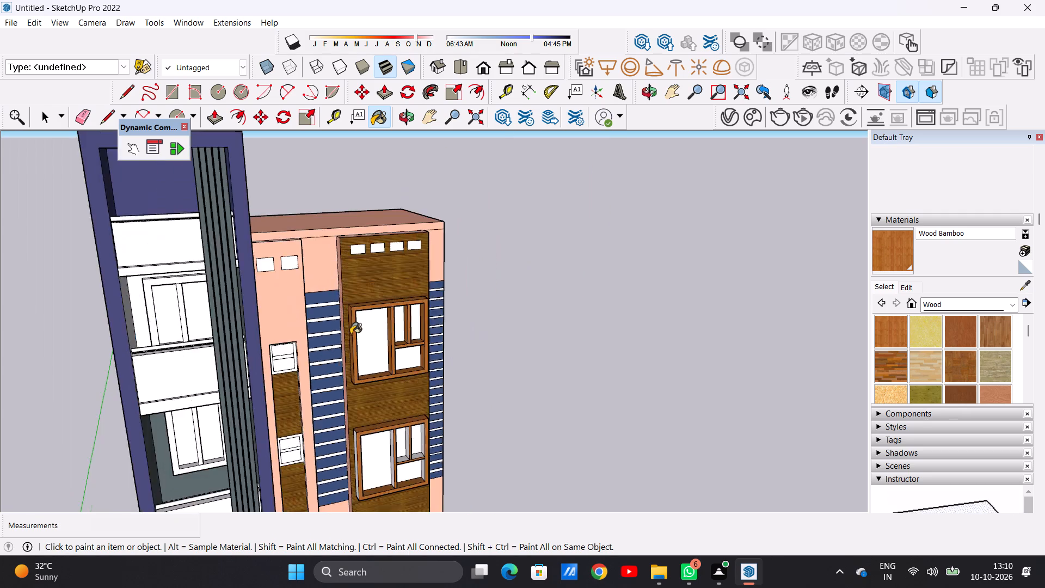
scroll(351, 334, "down", 4)
scroll(359, 399, "up", 2)
scroll(359, 399, "down", 1)
scroll(359, 399, "up", 20)
left_click(308, 388)
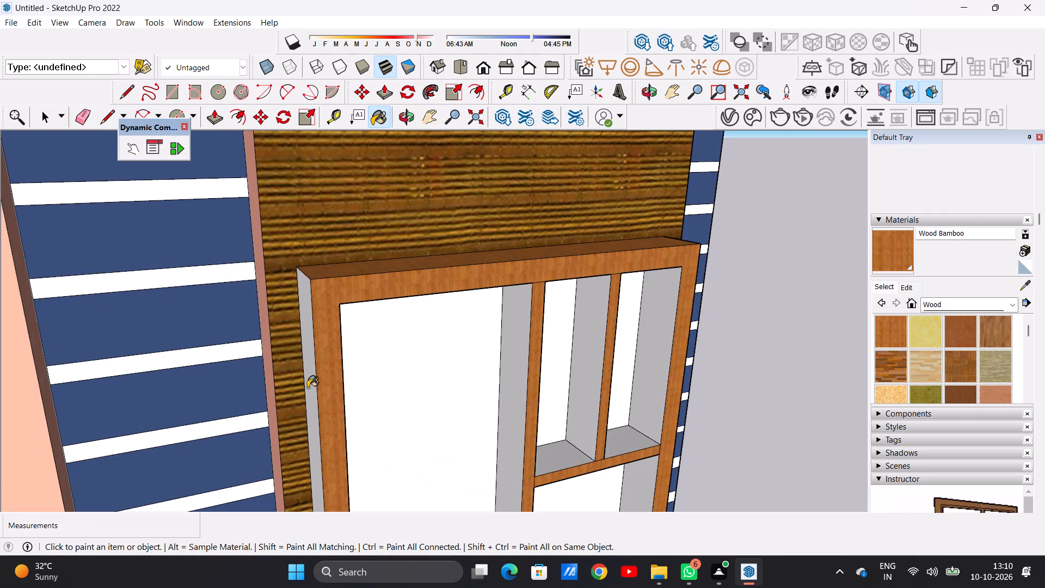
scroll(308, 393, "down", 20)
scroll(308, 393, "down", 3)
scroll(323, 400, "up", 20)
scroll(323, 400, "up", 1)
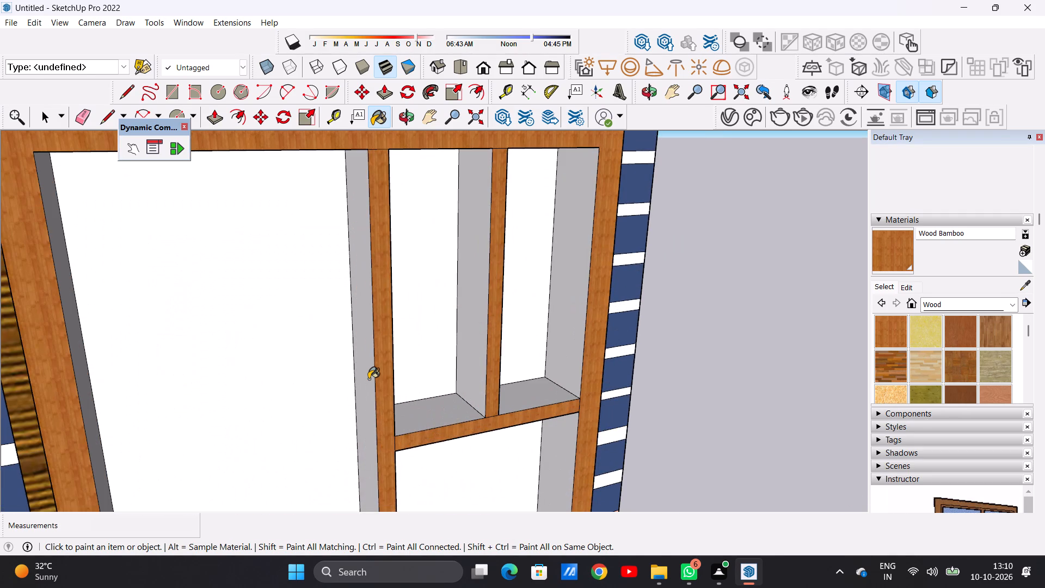
left_click(368, 378)
scroll(318, 362, "down", 17)
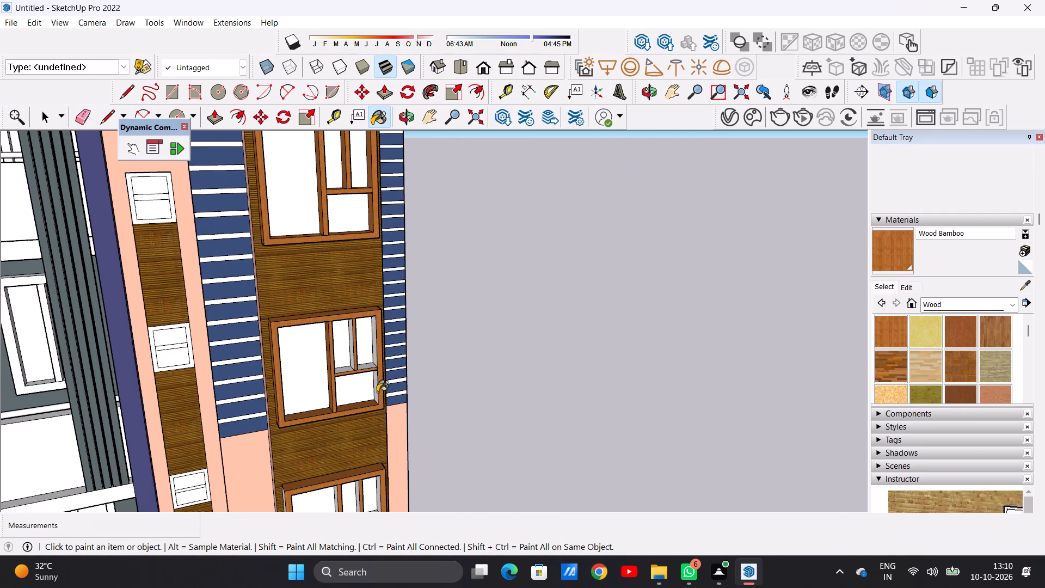
scroll(383, 394, "up", 13)
left_click(350, 378)
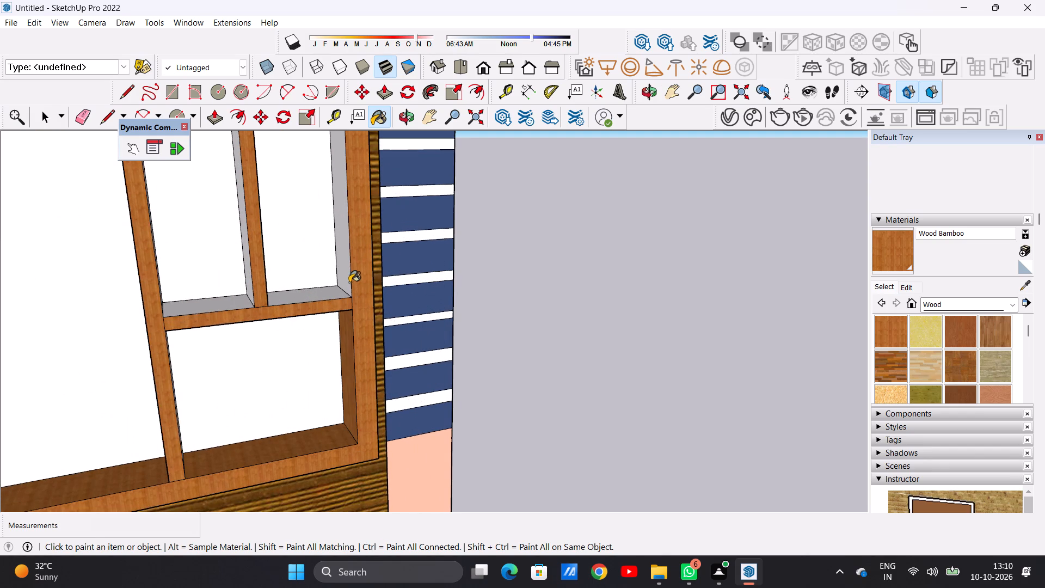
left_click(348, 274)
key("space")
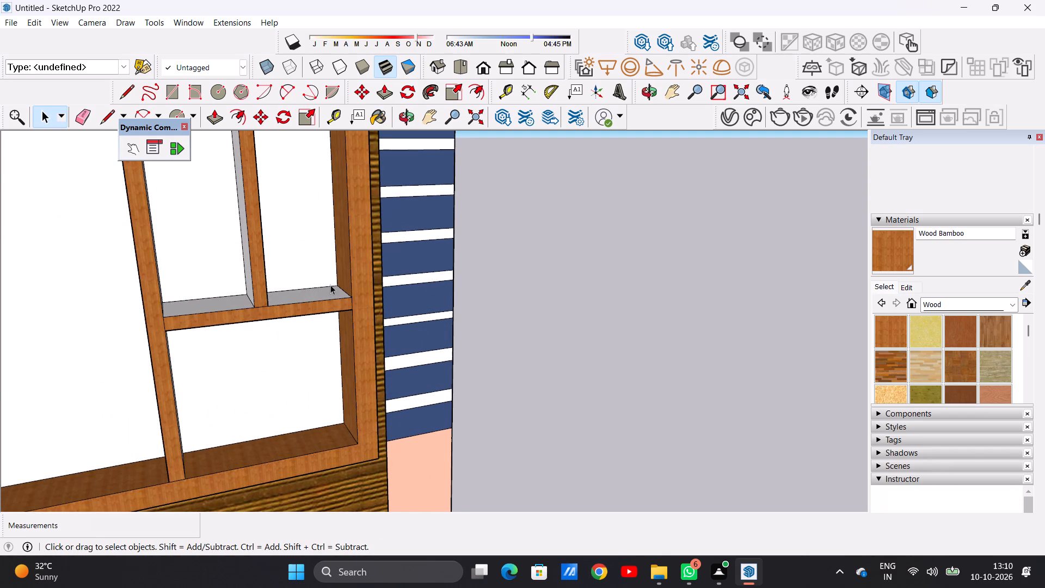
Paint the lowest large window's frame top, front face and all its dividers with Wood Bamboo.
scroll(328, 358, "down", 18)
middle_click_drag(423, 334, 330, 340)
scroll(358, 364, "down", 9)
scroll(359, 316, "up", 20)
scroll(359, 316, "up", 5)
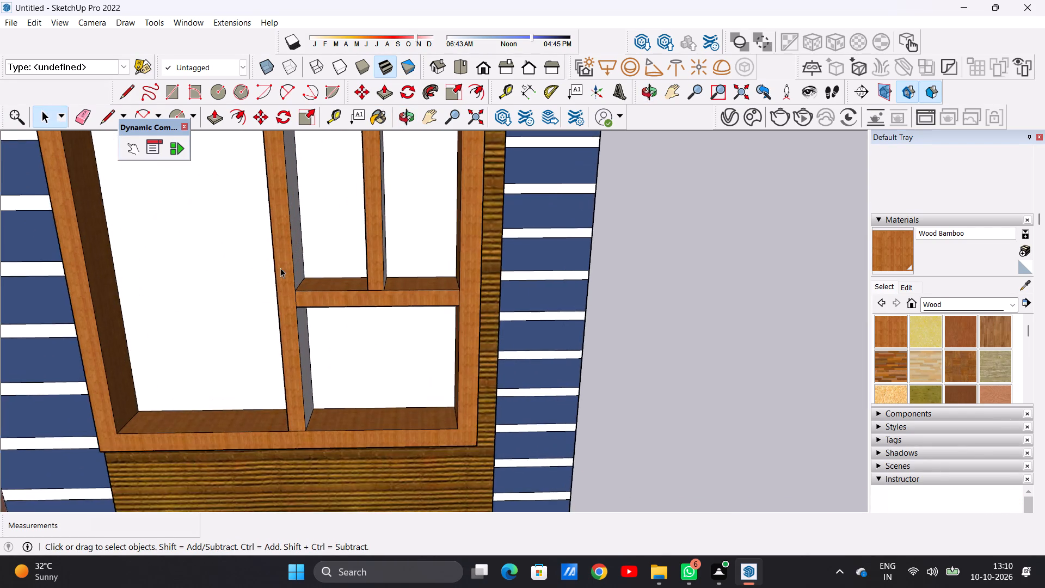
middle_click_drag(280, 268, 252, 278)
scroll(392, 323, "down", 13)
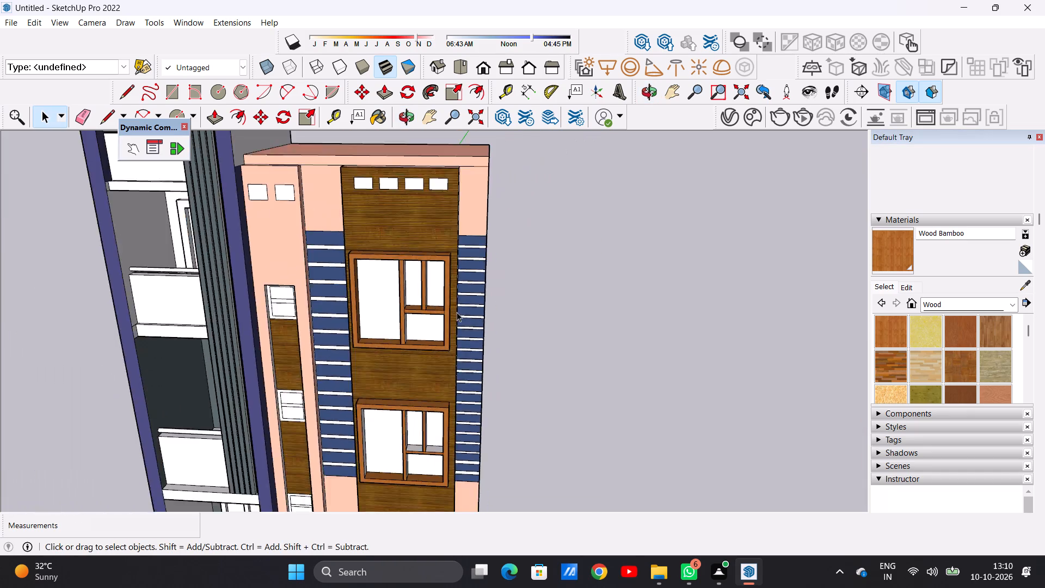
scroll(457, 312, "down", 9)
scroll(383, 368, "down", 6)
scroll(351, 444, "up", 7)
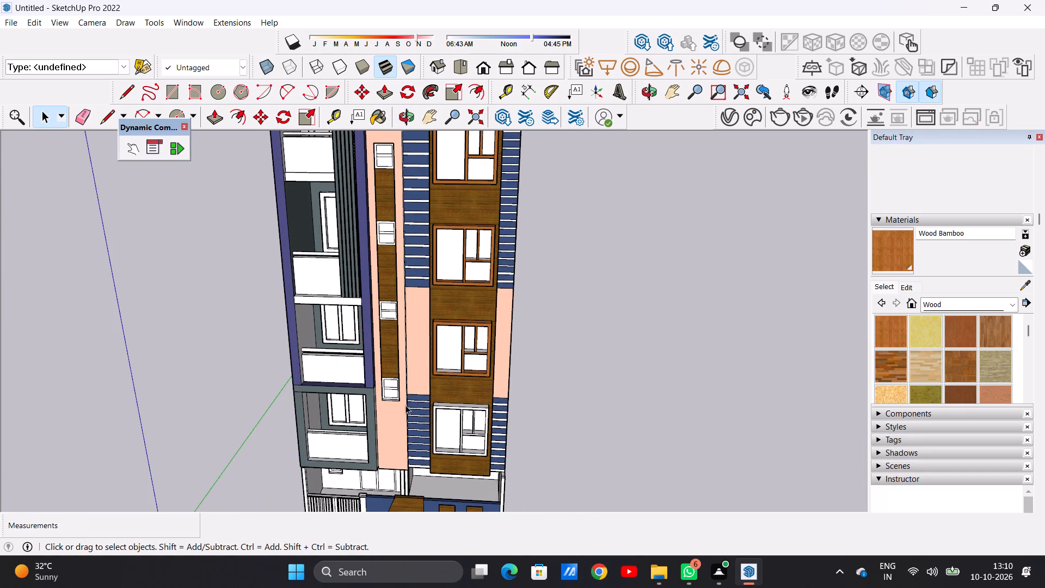
scroll(450, 457, "up", 7)
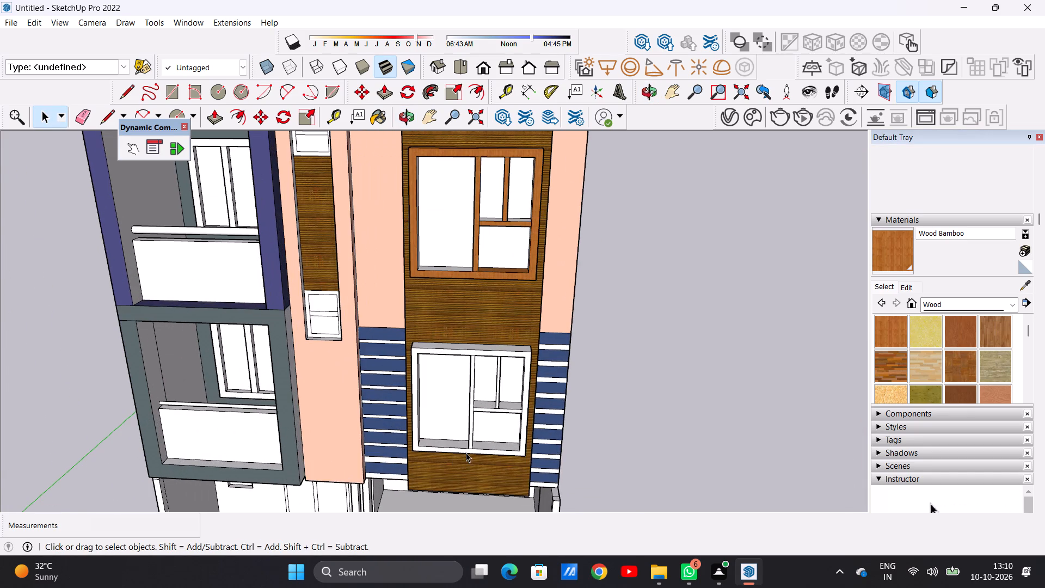
left_click(902, 251)
scroll(457, 411, "up", 8)
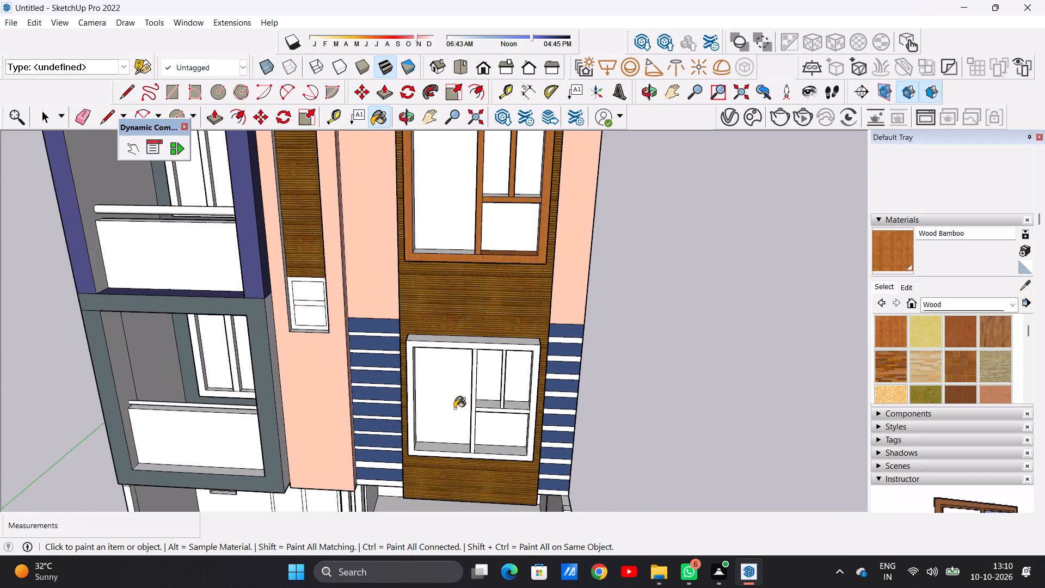
scroll(454, 408, "up", 4)
left_click(423, 288)
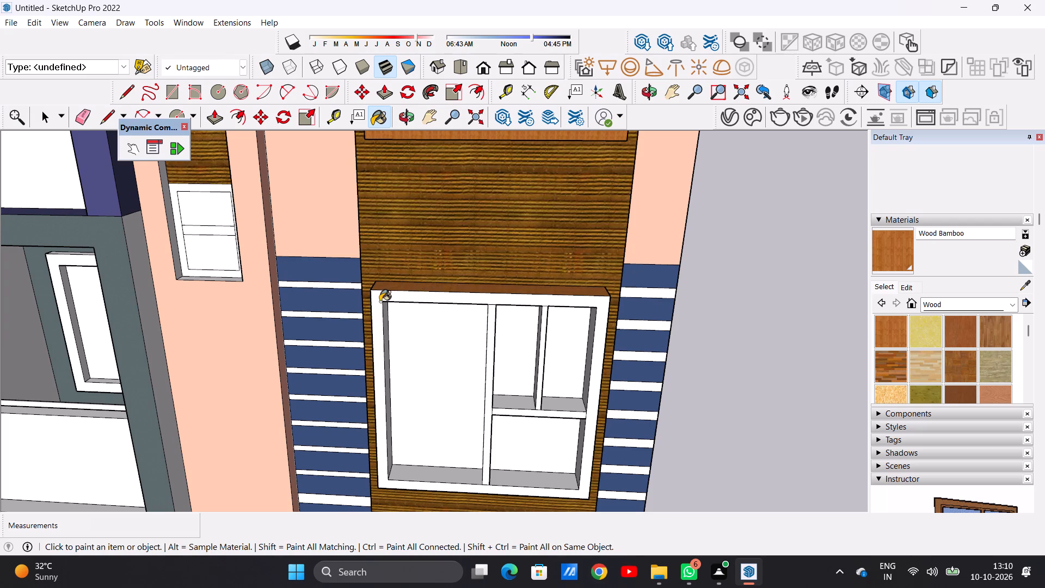
left_click(380, 302)
left_click(490, 324)
left_click(540, 326)
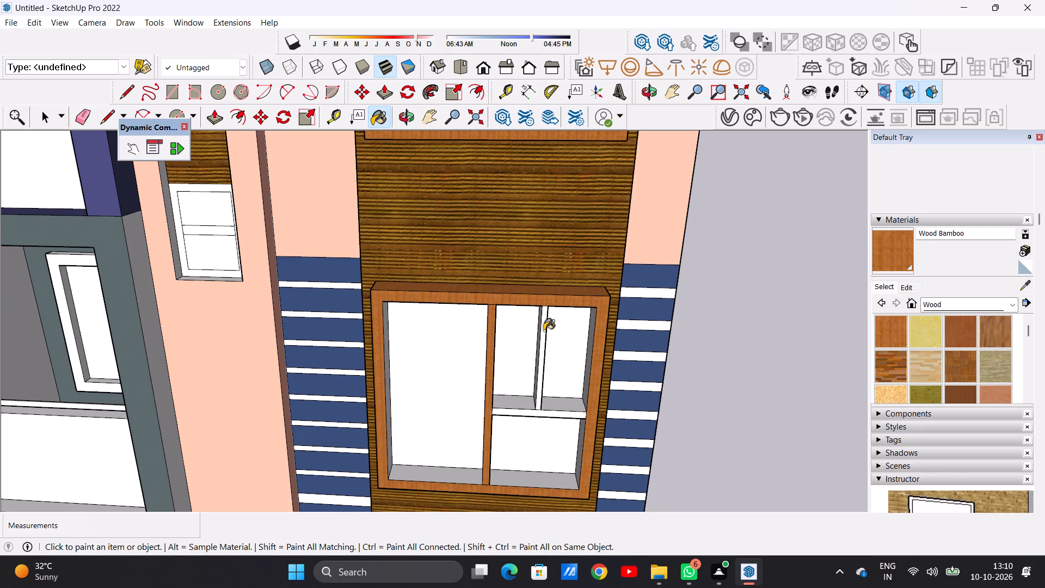
left_click(544, 330)
left_click(539, 414)
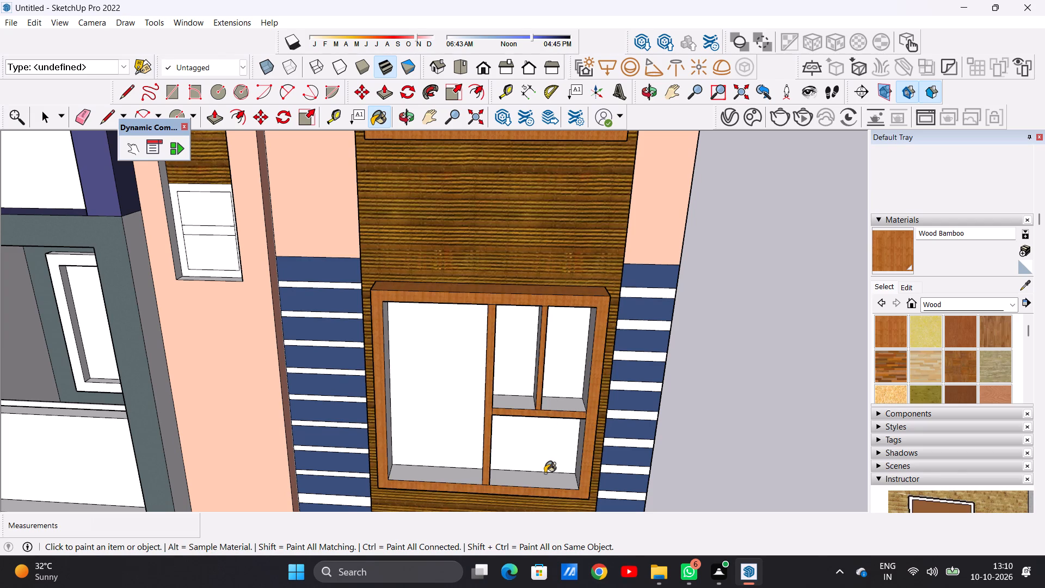
Paint the lowest large window's lower inner sills, inner left side and inner right sides with Wood Bamboo.
left_click(543, 480)
left_click(444, 477)
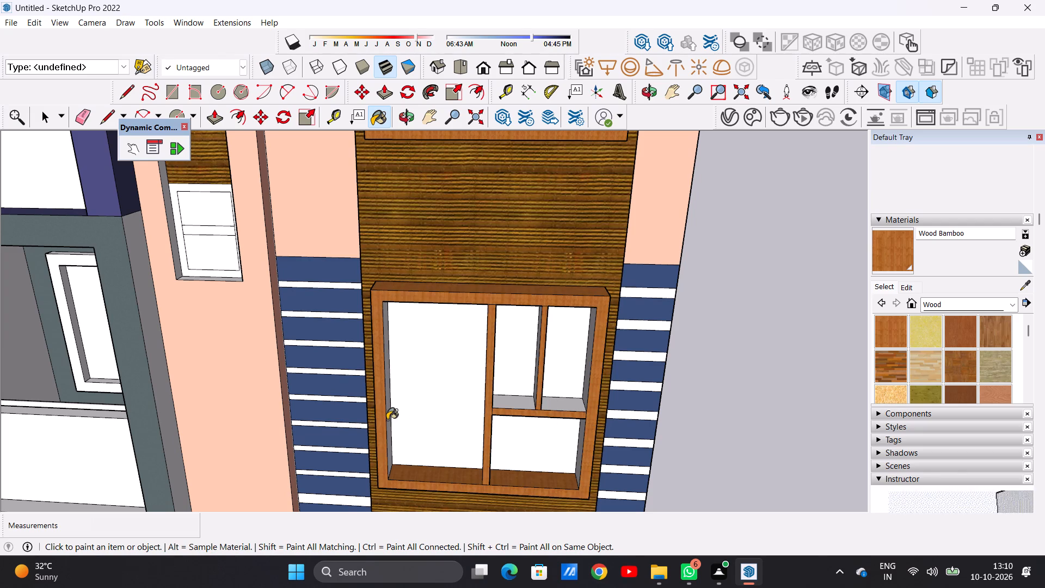
left_click(387, 420)
middle_click_drag(398, 411, 473, 403)
scroll(637, 429, "up", 5)
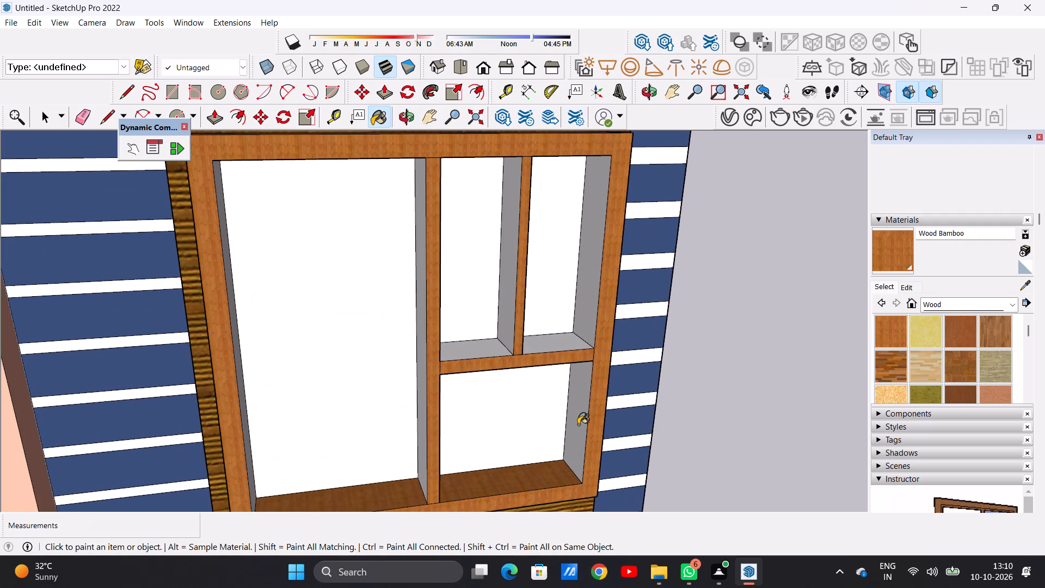
left_click(578, 425)
left_click(584, 327)
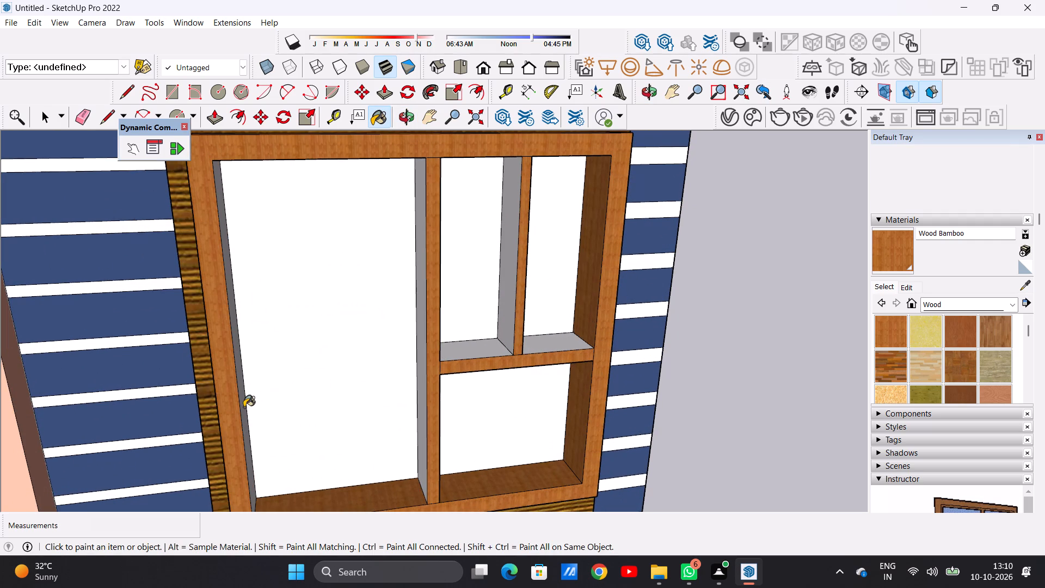
left_click(244, 407)
key("space")
scroll(342, 403, "down", 7)
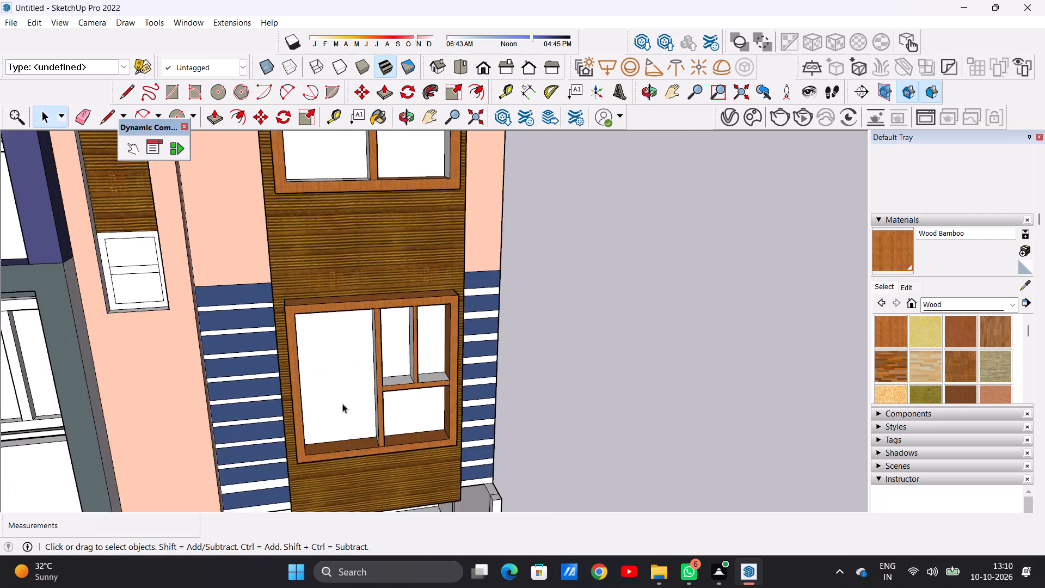
Paint all four panes of the lowest large window with Translucent Glass Blue from the Glass and Mirrors collection.
scroll(342, 403, "down", 16)
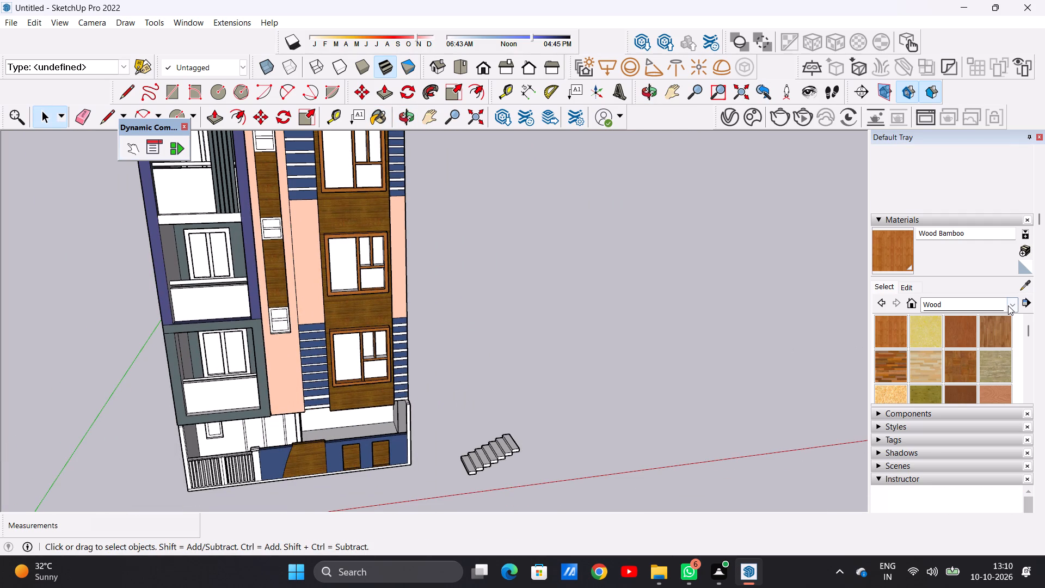
left_click(1008, 305)
left_click(993, 373)
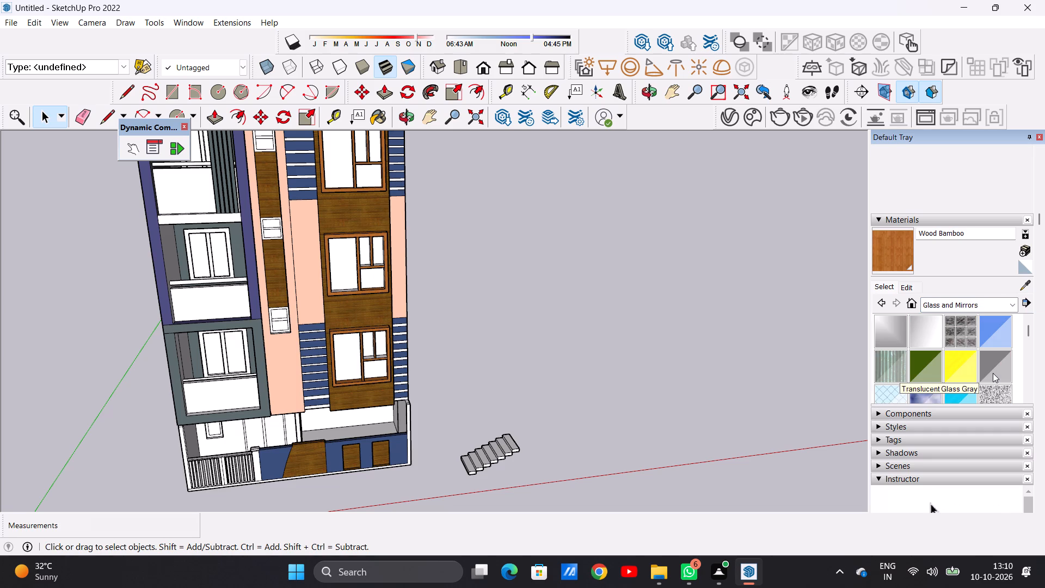
left_click(1000, 331)
scroll(351, 356, "up", 9)
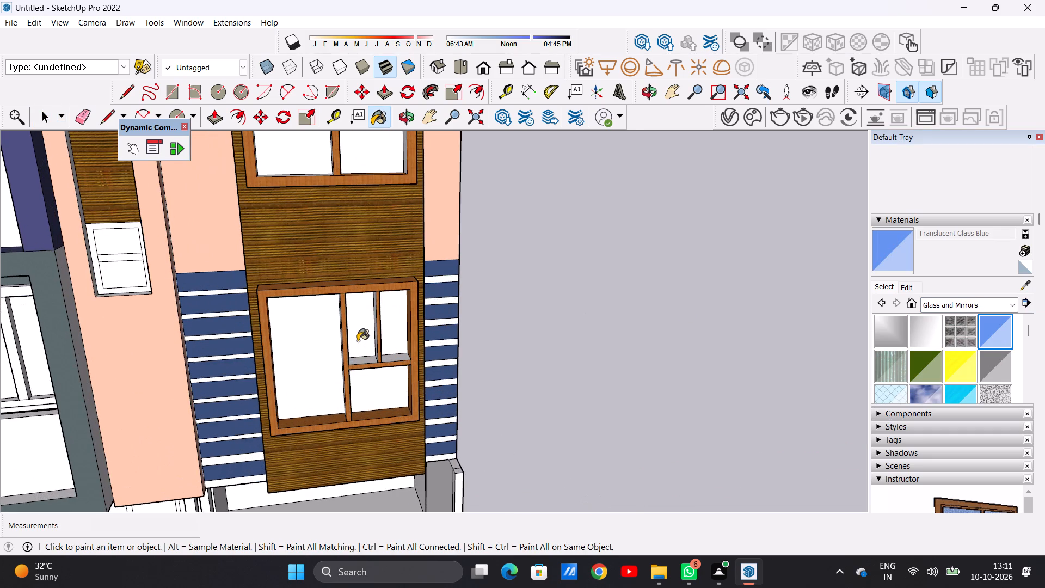
left_click(358, 341)
left_click(397, 335)
left_click(384, 396)
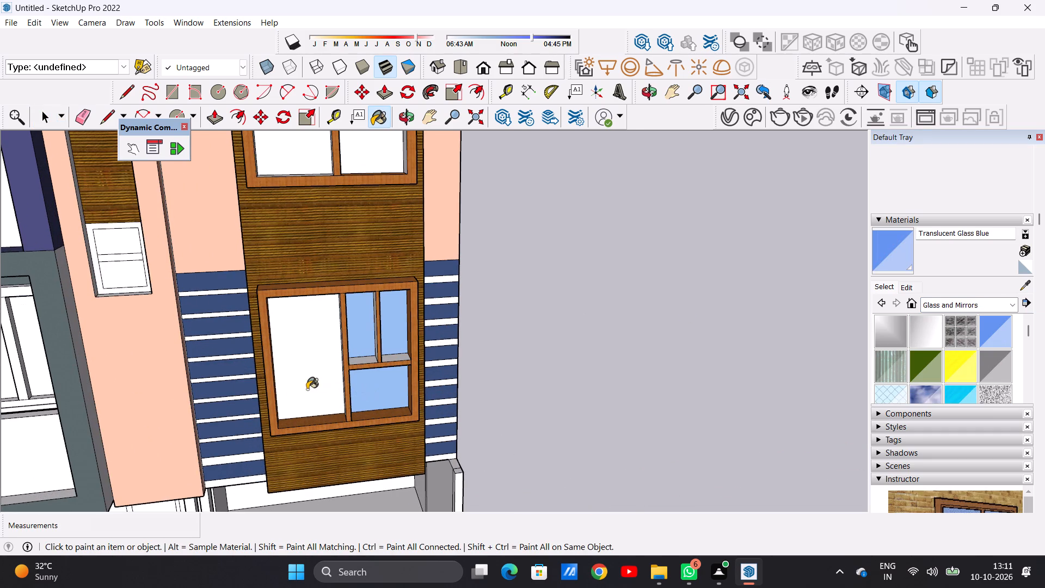
left_click(307, 389)
Paint all four panes of the third large window from the top with Translucent Glass Blue.
scroll(306, 403, "down", 12)
scroll(309, 340, "up", 8)
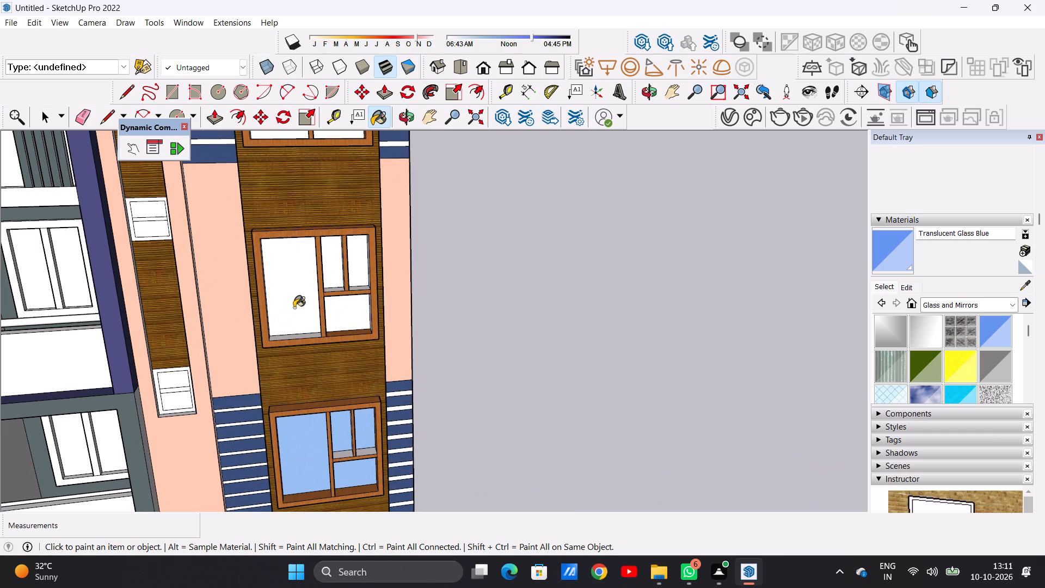
left_click(294, 308)
left_click(345, 314)
left_click(334, 272)
left_click(353, 272)
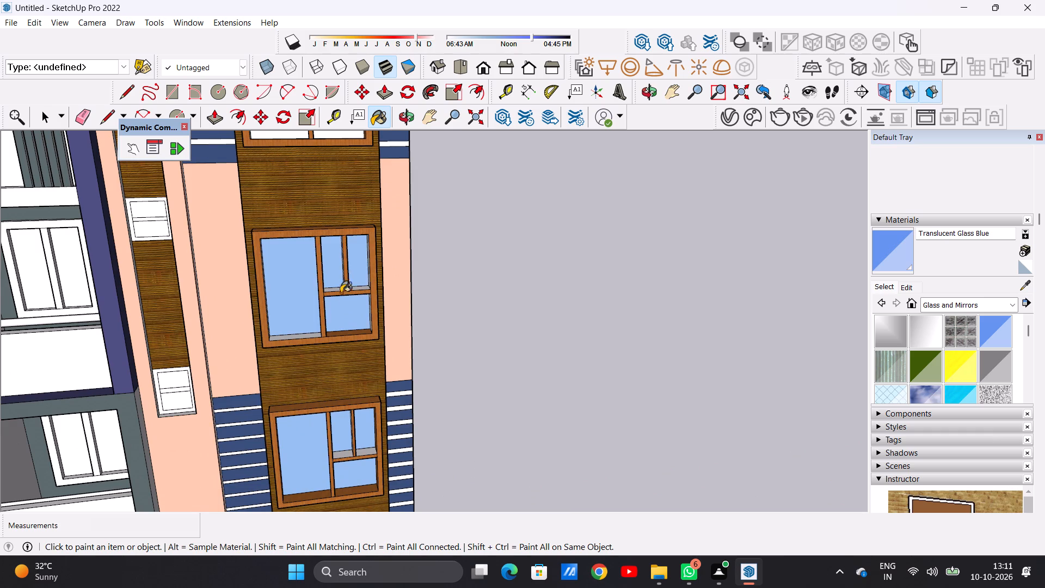
Paint all four panes of the second large window from the top with Translucent Glass Blue.
scroll(329, 351, "down", 13)
scroll(327, 280, "up", 18)
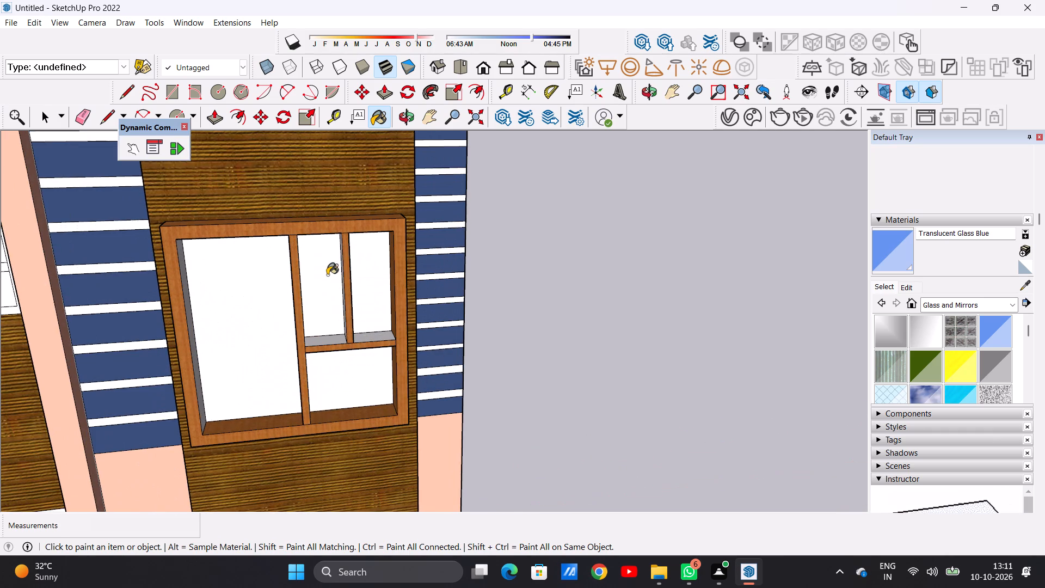
left_click(327, 275)
left_click(372, 281)
left_click(352, 367)
left_click(249, 351)
Paint all four panes of the topmost large window with Translucent Glass Blue.
scroll(261, 359, "down", 2)
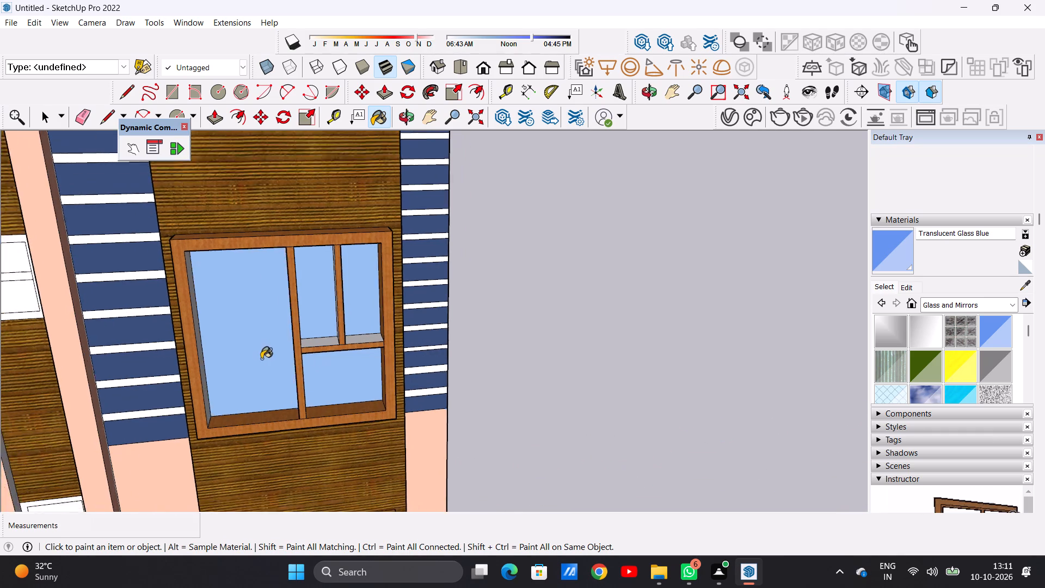
scroll(261, 359, "down", 14)
scroll(251, 273, "up", 13)
left_click(257, 281)
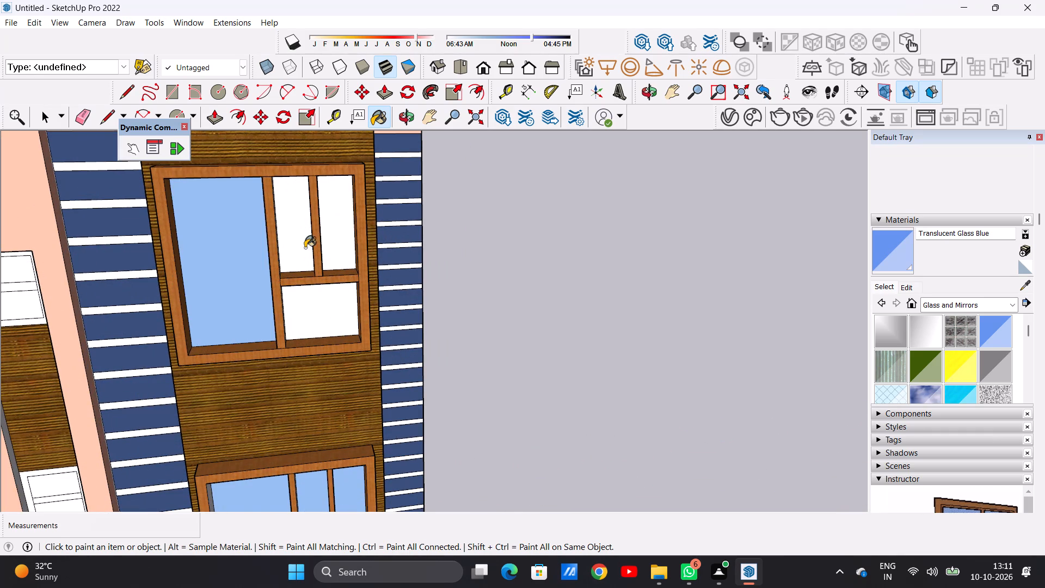
left_click(306, 247)
left_click(342, 244)
left_click(331, 313)
scroll(331, 317, "down", 9)
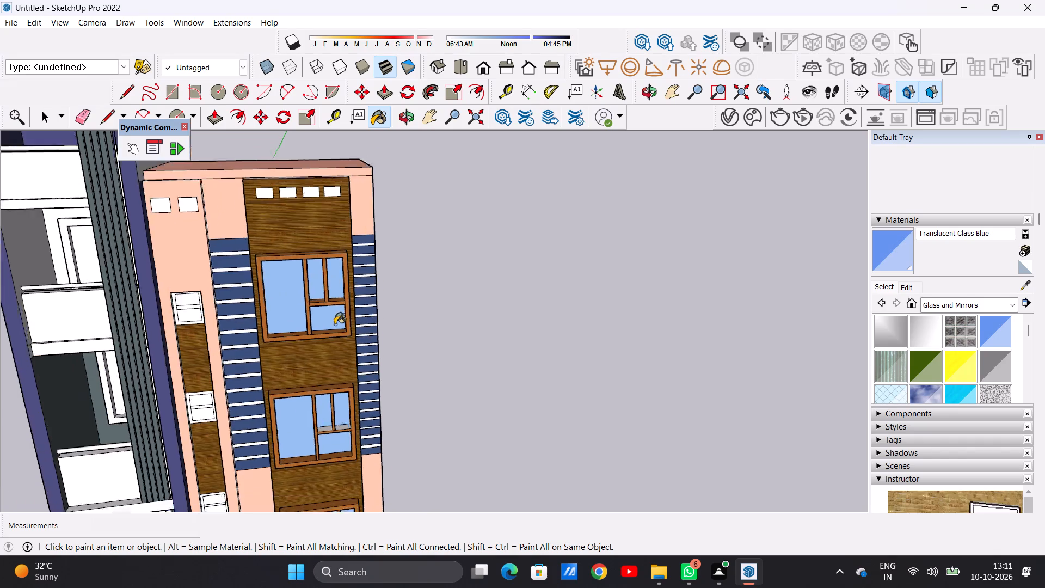
Paint both panes of the top two balcony windows in the tall bay with Translucent Glass Tinted.
scroll(335, 324, "down", 18)
scroll(319, 373, "up", 8)
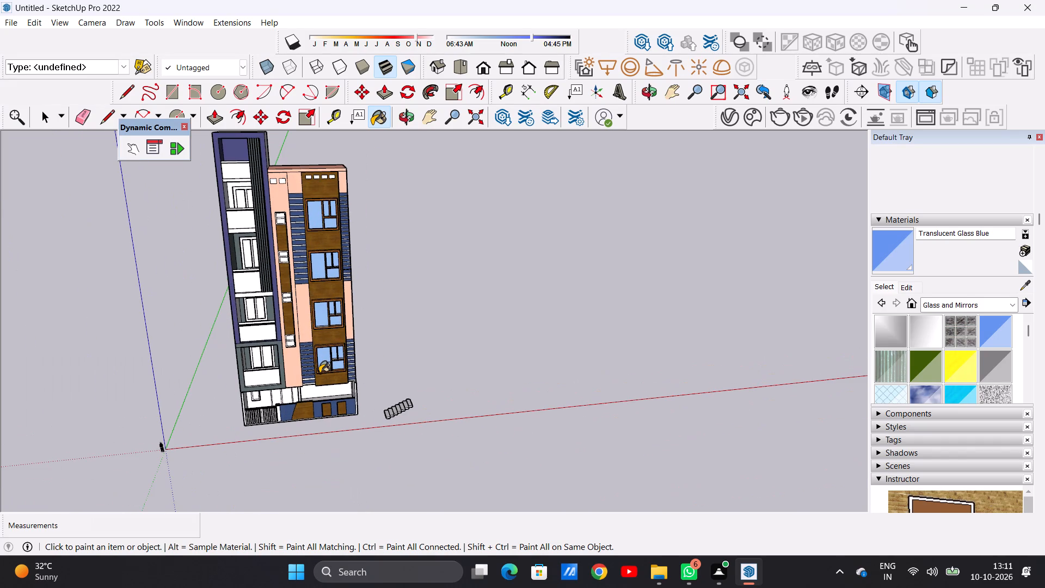
scroll(319, 373, "down", 3)
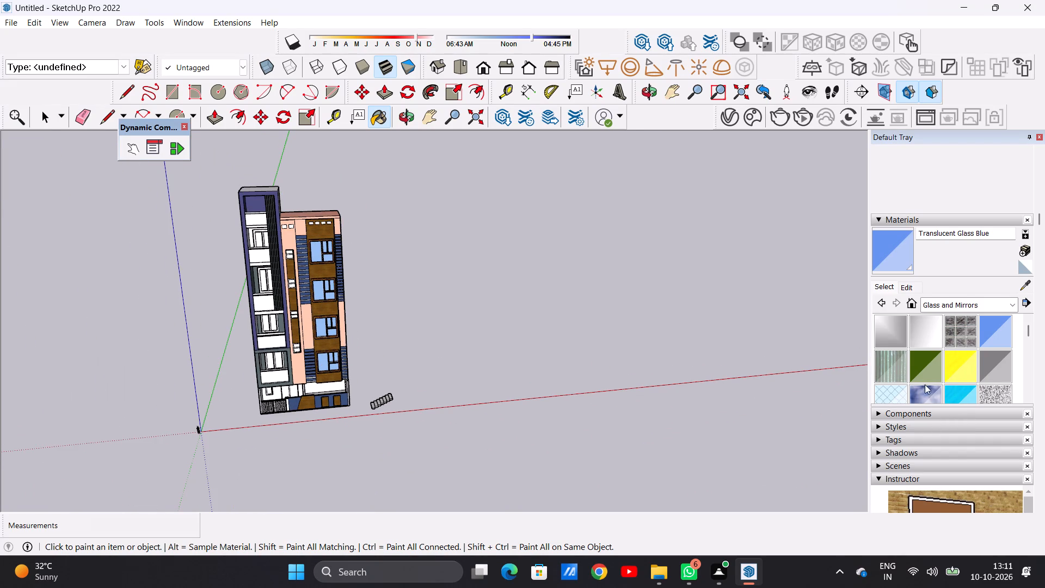
left_click(954, 386)
scroll(386, 400, "down", 3)
scroll(273, 292, "up", 3)
scroll(292, 245, "up", 4)
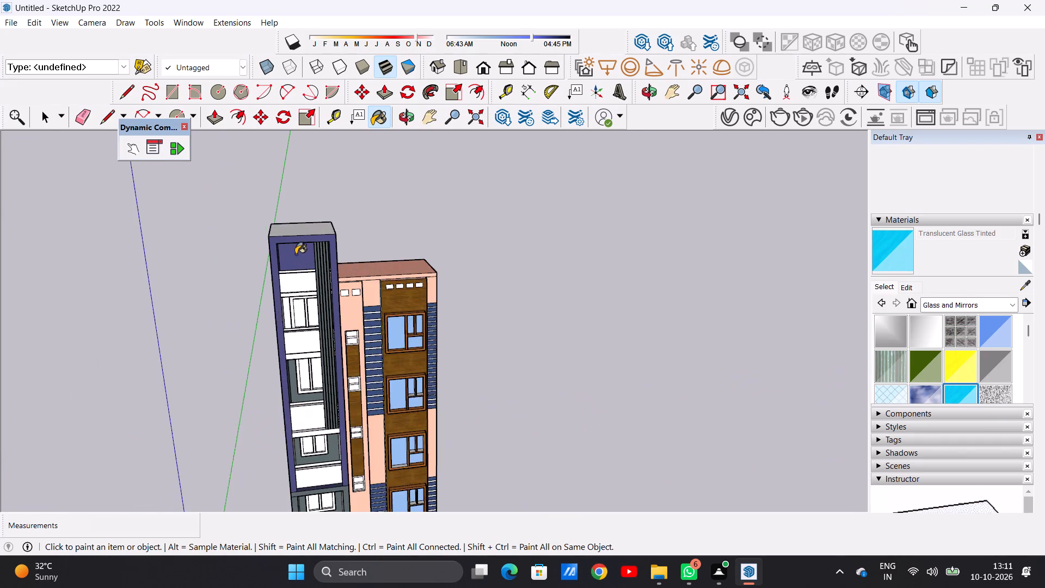
scroll(296, 254, "up", 16)
left_click(288, 308)
left_click(336, 306)
scroll(249, 321, "down", 5)
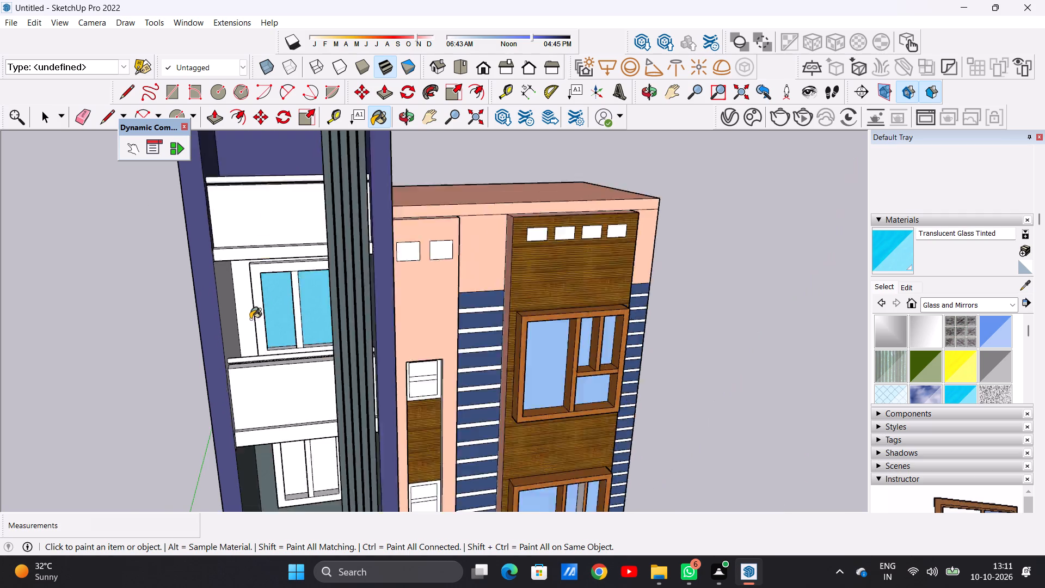
scroll(250, 319, "down", 8)
scroll(296, 401, "up", 12)
left_click(274, 364)
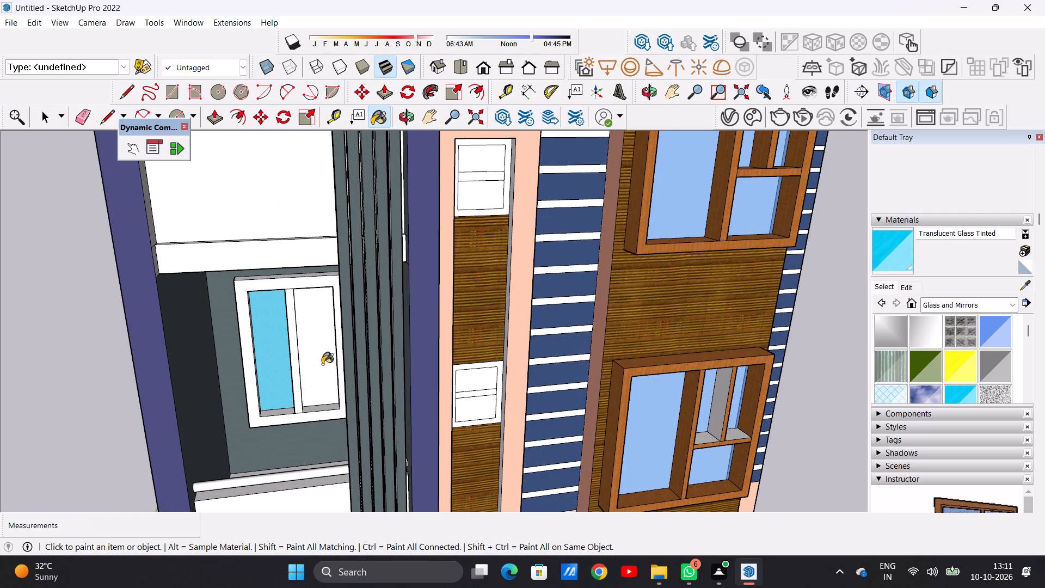
left_click(322, 364)
Paint both panes of the lower two balcony windows in the tall bay with Translucent Glass Tinted.
scroll(251, 352, "down", 12)
scroll(284, 470, "up", 12)
left_click(259, 415)
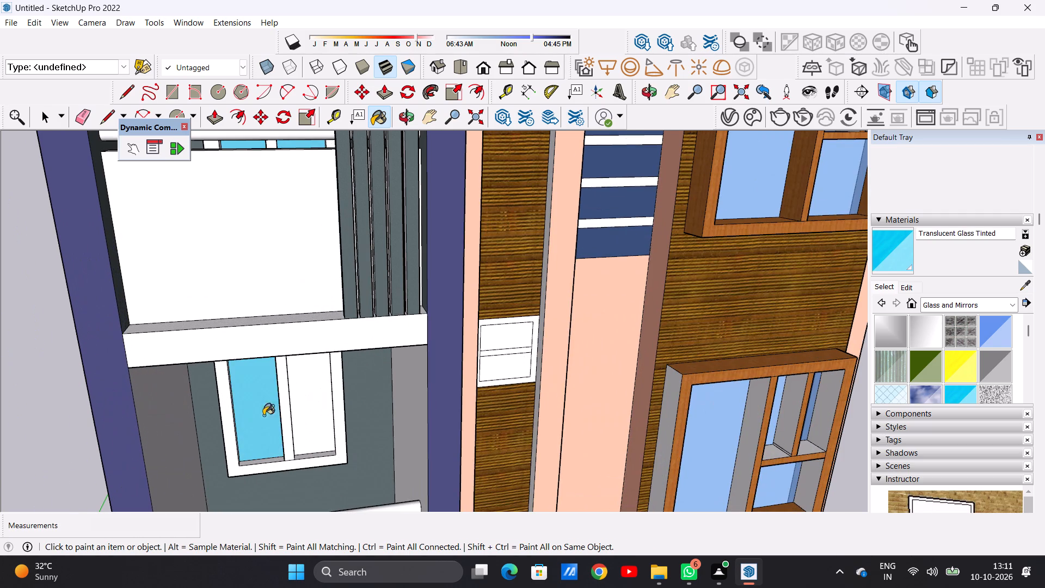
left_click(309, 416)
scroll(256, 334, "down", 19)
scroll(266, 448, "up", 12)
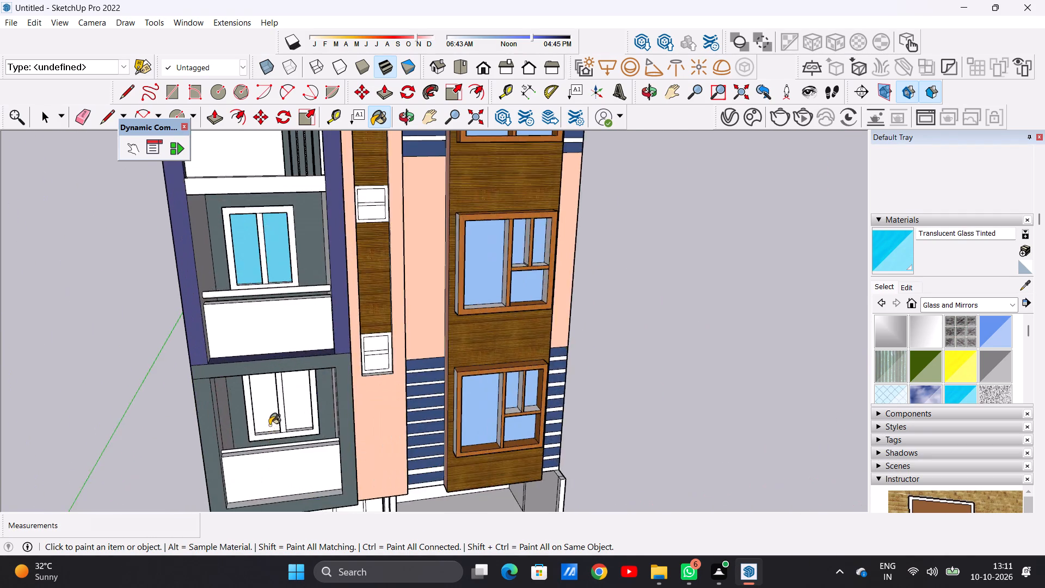
scroll(269, 425, "up", 4)
left_click(265, 396)
left_click(332, 394)
scroll(304, 394, "down", 20)
scroll(304, 394, "down", 3)
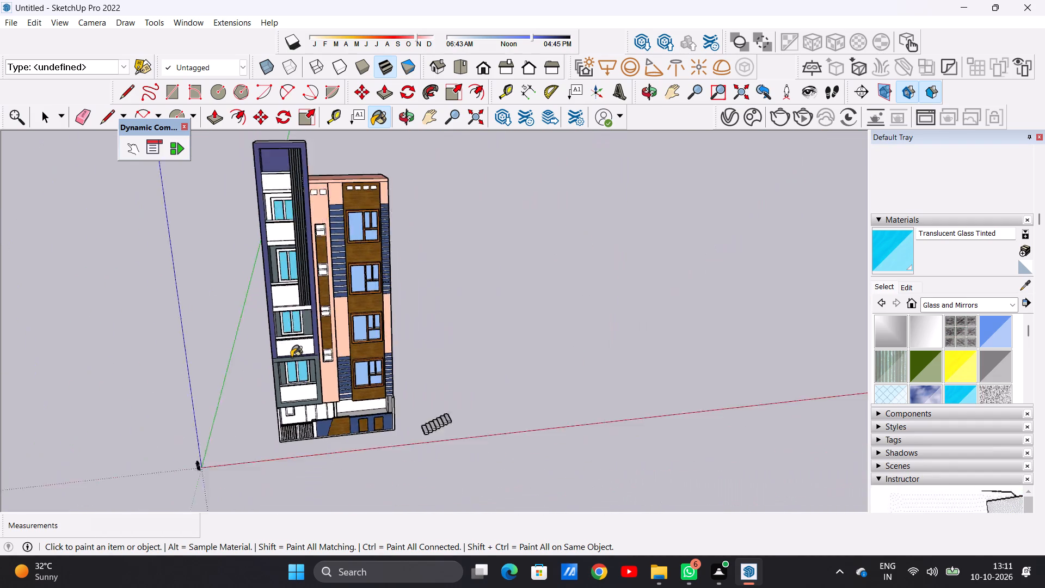
Paint the pane of the small ground-floor window beside the double door with Translucent Glass Blue.
scroll(291, 357, "down", 3)
scroll(298, 426, "up", 20)
scroll(298, 426, "up", 11)
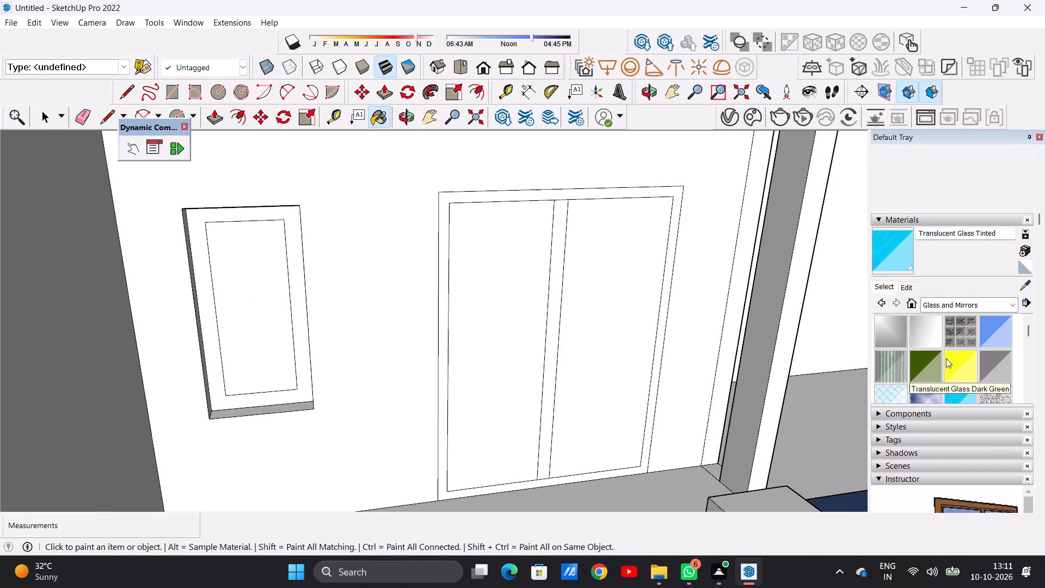
left_click(994, 336)
left_click(257, 347)
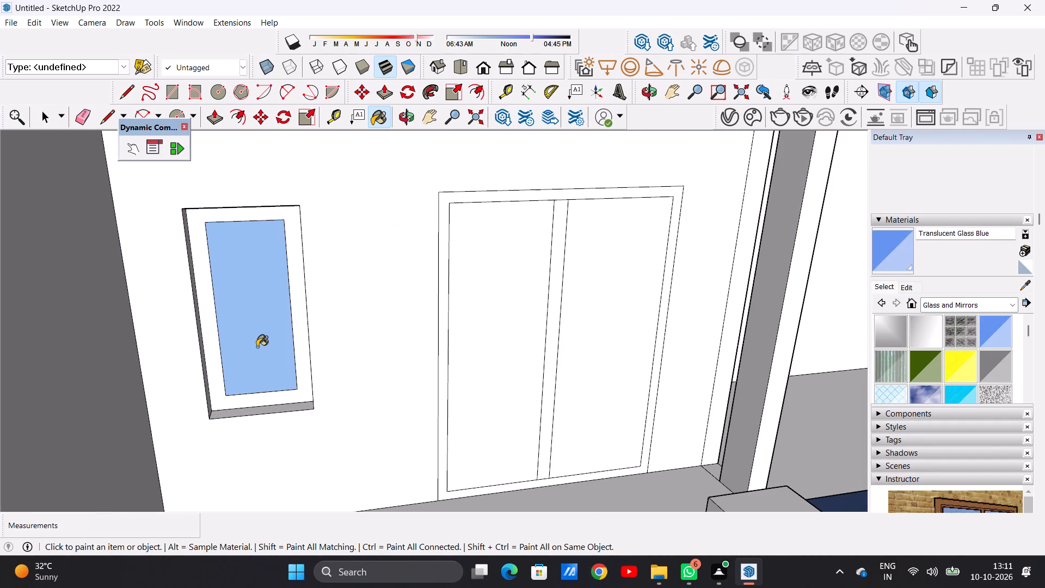
key("space")
Paint the front faces of the top two balcony railing panels with Translucent Glass Safety.
scroll(259, 425, "down", 20)
scroll(259, 425, "down", 10)
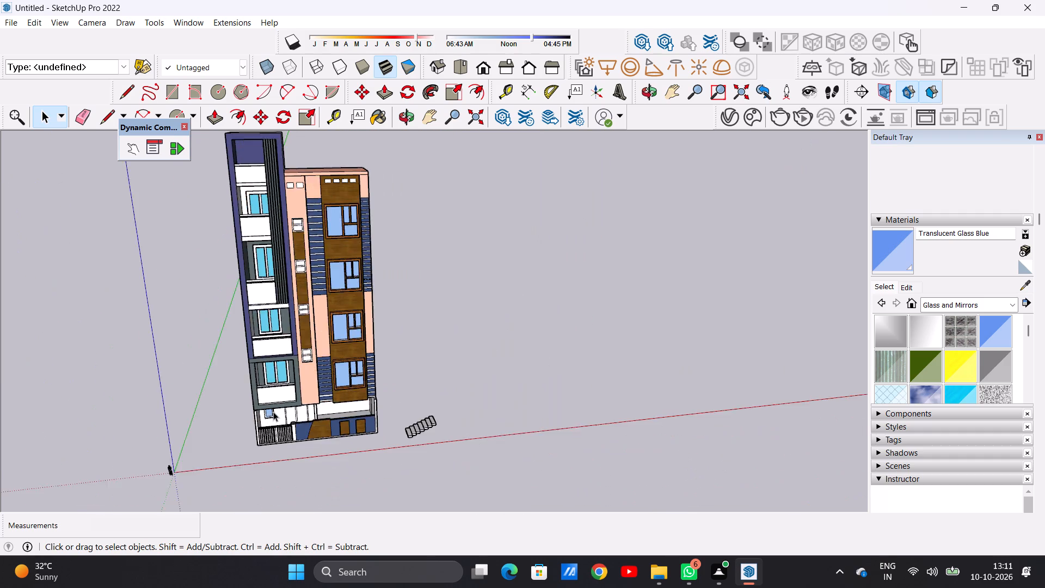
scroll(273, 412, "down", 3)
scroll(267, 307, "up", 9)
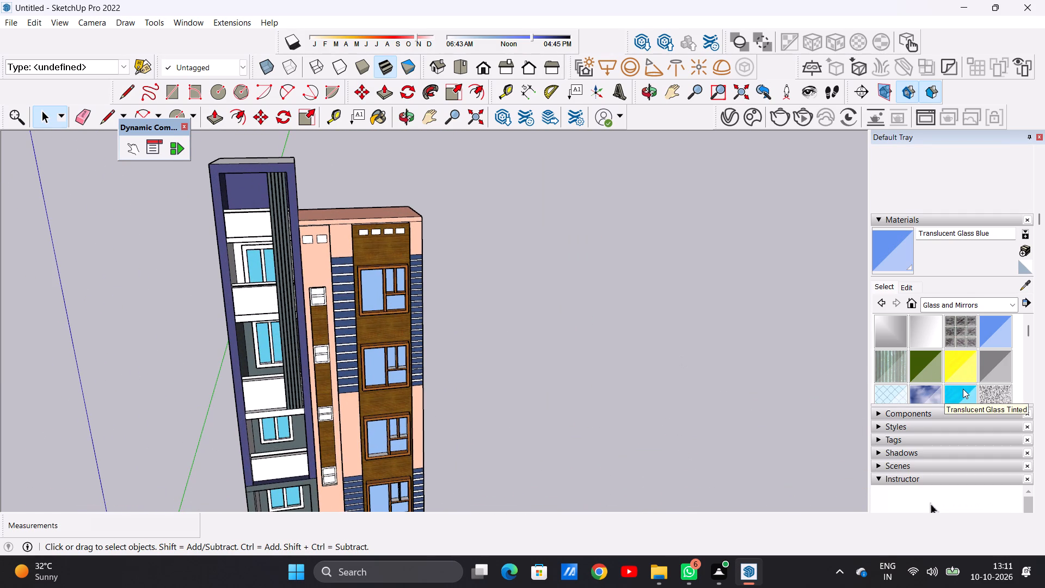
left_click(888, 386)
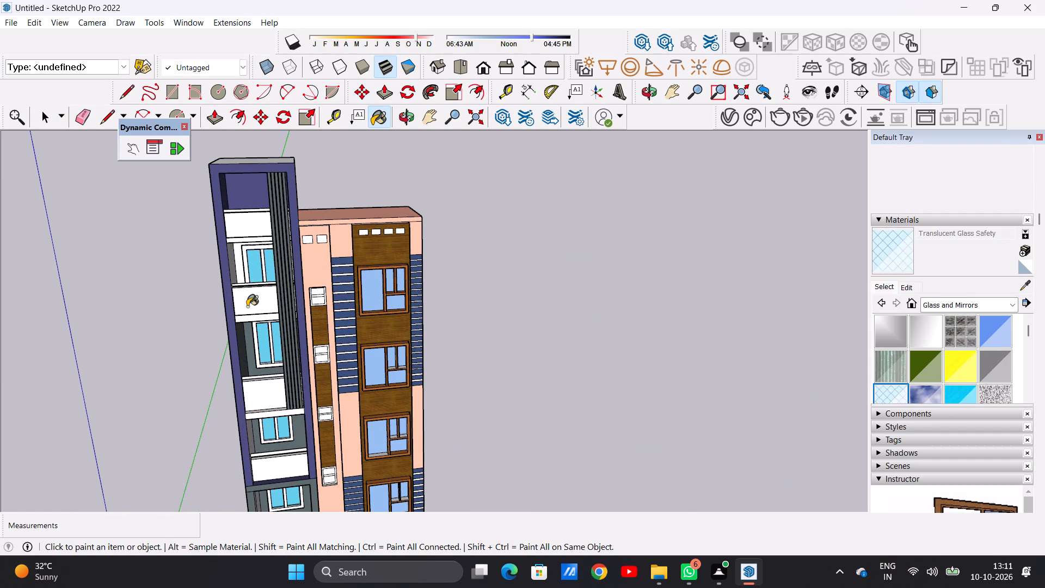
scroll(246, 307, "up", 13)
left_click(245, 288)
scroll(257, 320, "down", 11)
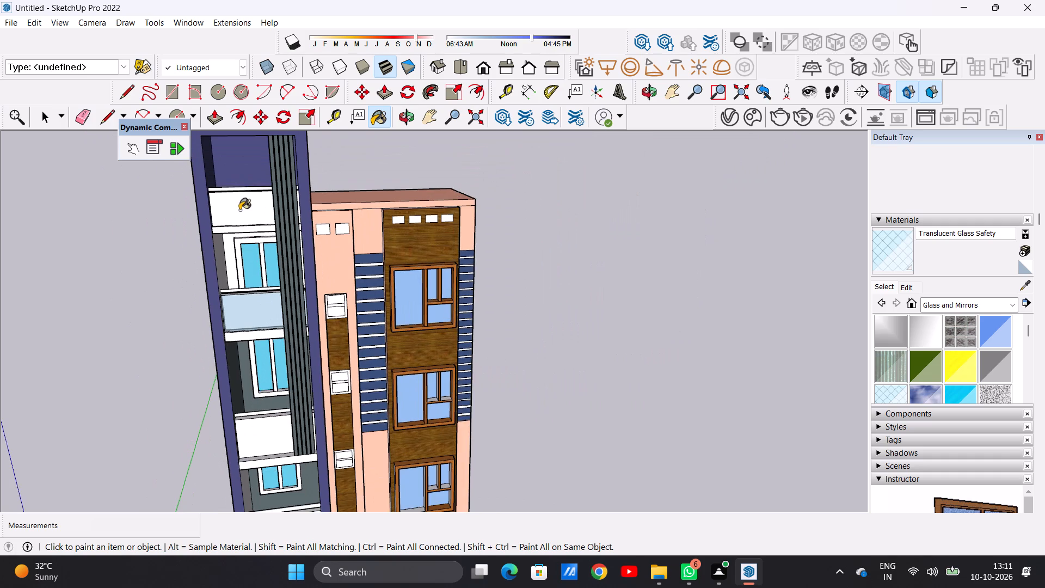
scroll(240, 204, "up", 7)
left_click(241, 204)
scroll(272, 265, "down", 11)
Paint the front face and top edge of the third balcony railing panel from the top with Translucent Glass Safety.
scroll(279, 344, "up", 3)
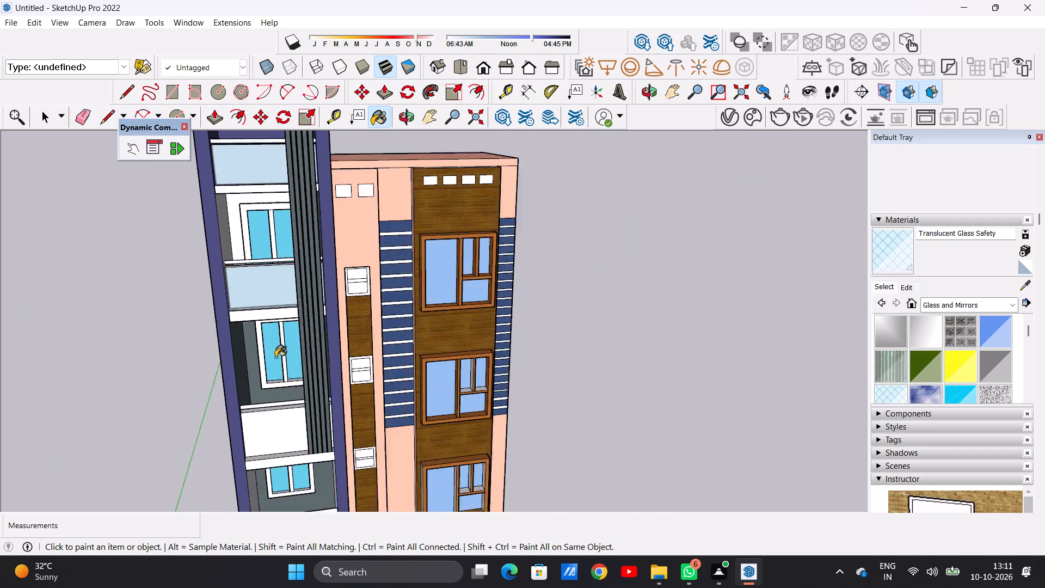
scroll(275, 357, "up", 7)
left_click(269, 469)
scroll(273, 434, "up", 7)
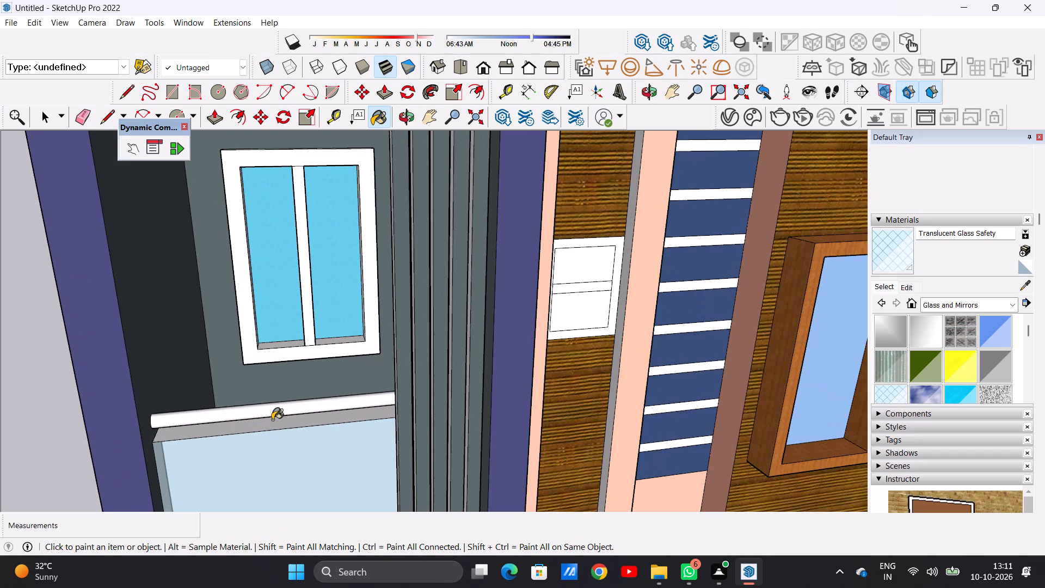
left_click(274, 425)
scroll(274, 426, "down", 17)
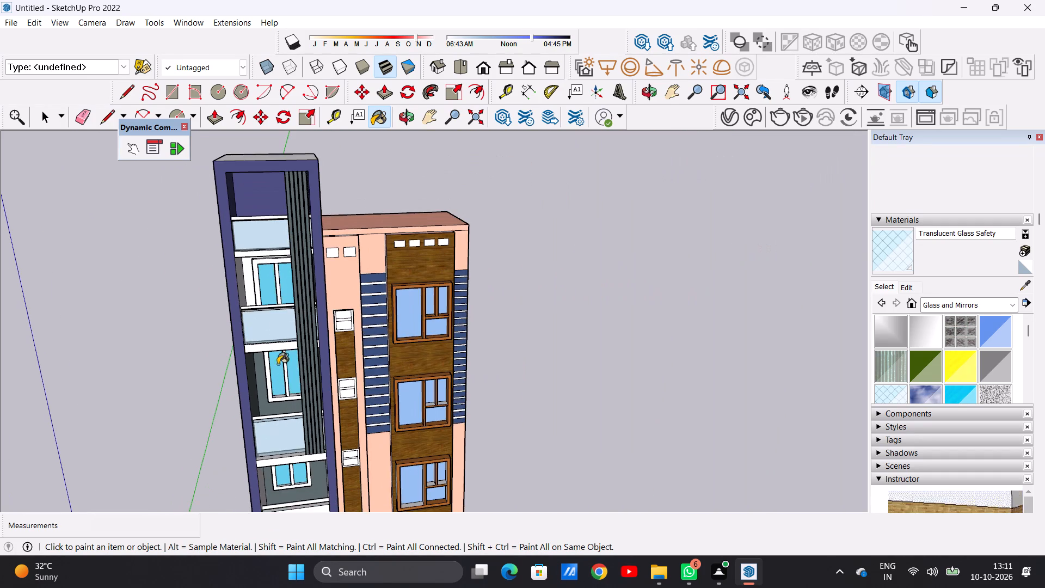
Paint the top edges of the top two balcony railing panels with Translucent Glass Safety.
middle_click_drag(272, 329, 306, 391)
scroll(285, 351, "up", 13)
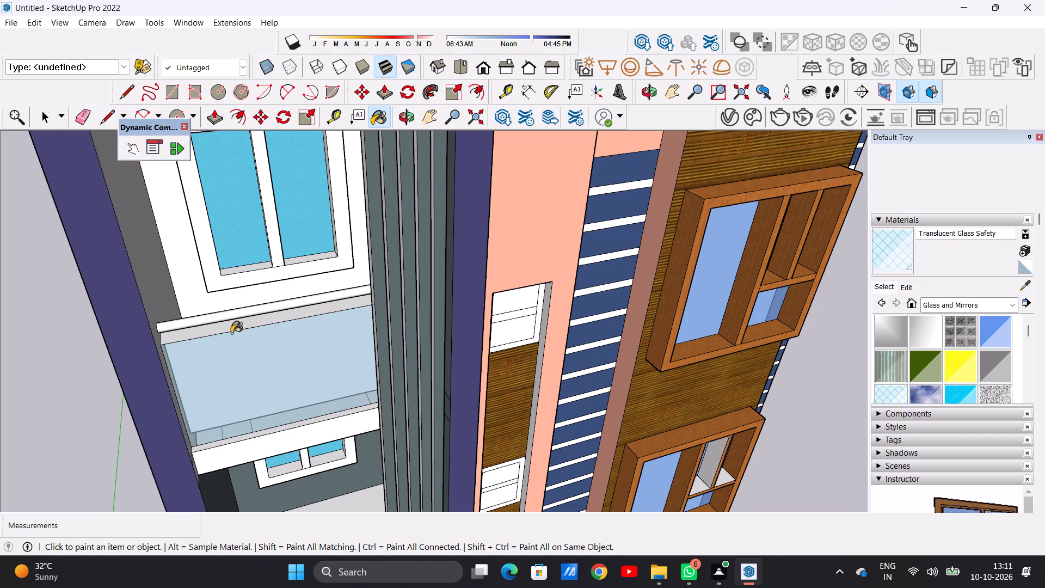
left_click(233, 326)
scroll(242, 373, "down", 3)
scroll(243, 377, "up", 1)
scroll(243, 377, "down", 9)
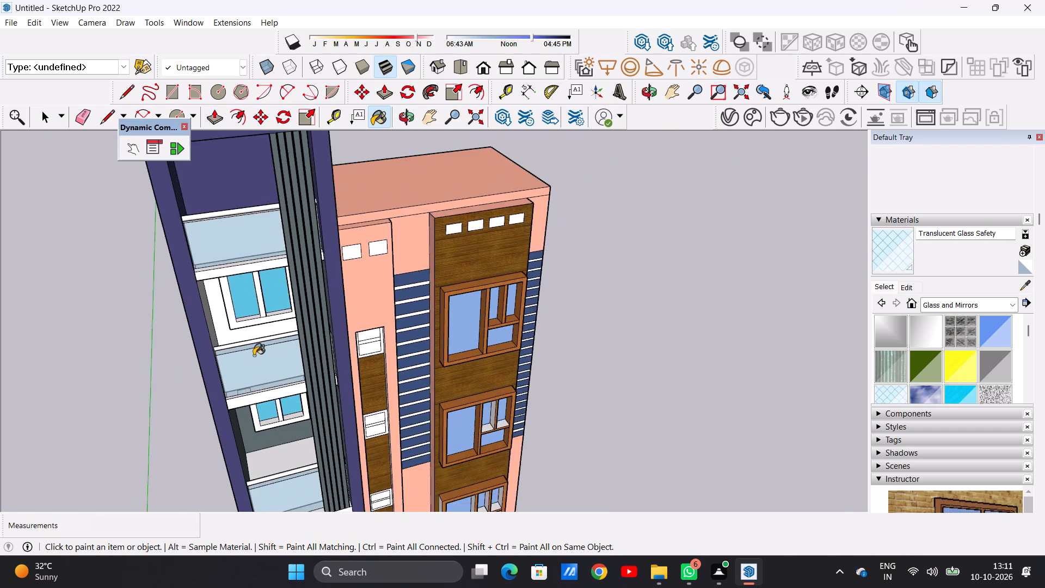
scroll(254, 356, "down", 2)
scroll(239, 282, "up", 19)
left_click(204, 209)
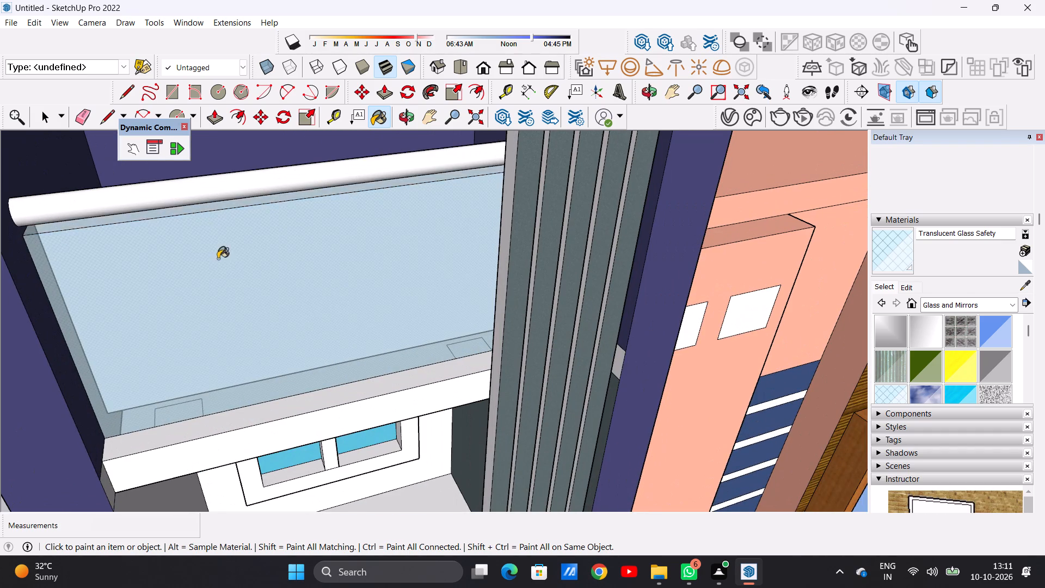
Paint the front faces and top edges of the two lowest balcony railing panels with Translucent Glass Safety.
scroll(218, 269, "down", 20)
scroll(218, 269, "down", 13)
scroll(271, 432, "up", 15)
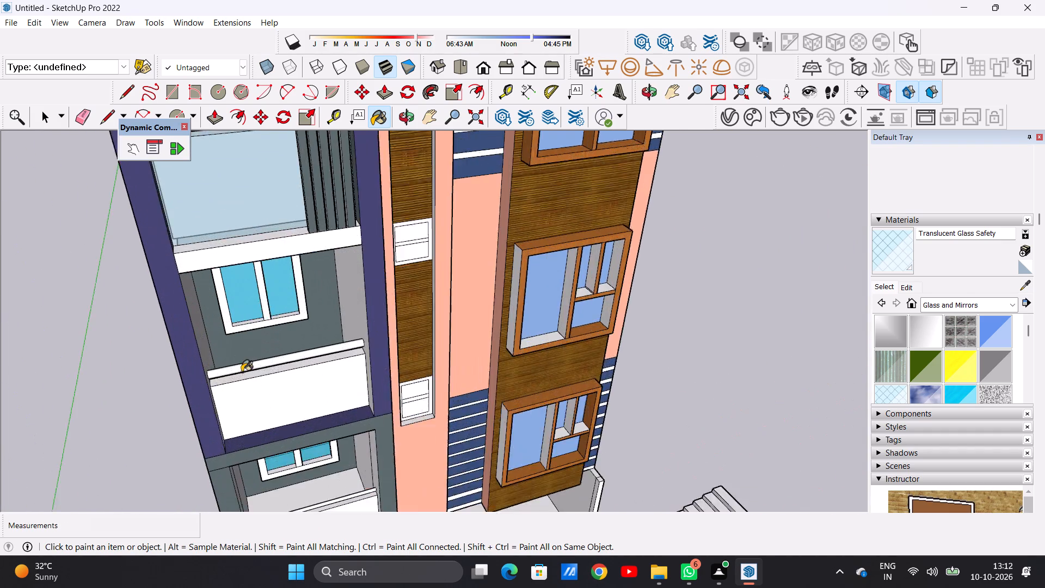
scroll(242, 372, "up", 7)
left_click(271, 418)
left_click(238, 364)
scroll(305, 409, "down", 4)
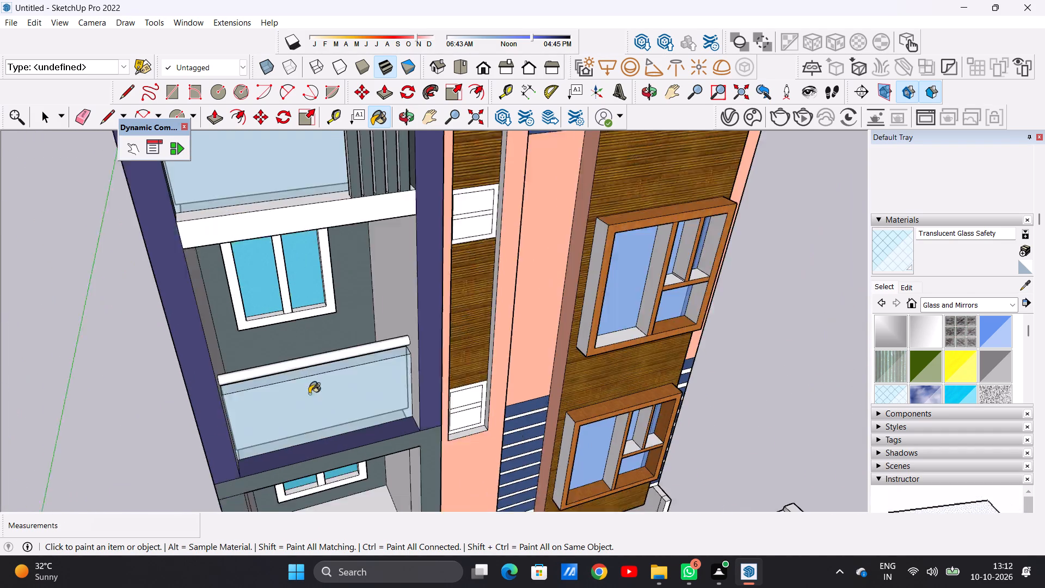
scroll(309, 394, "down", 14)
scroll(321, 444, "up", 19)
left_click(284, 354)
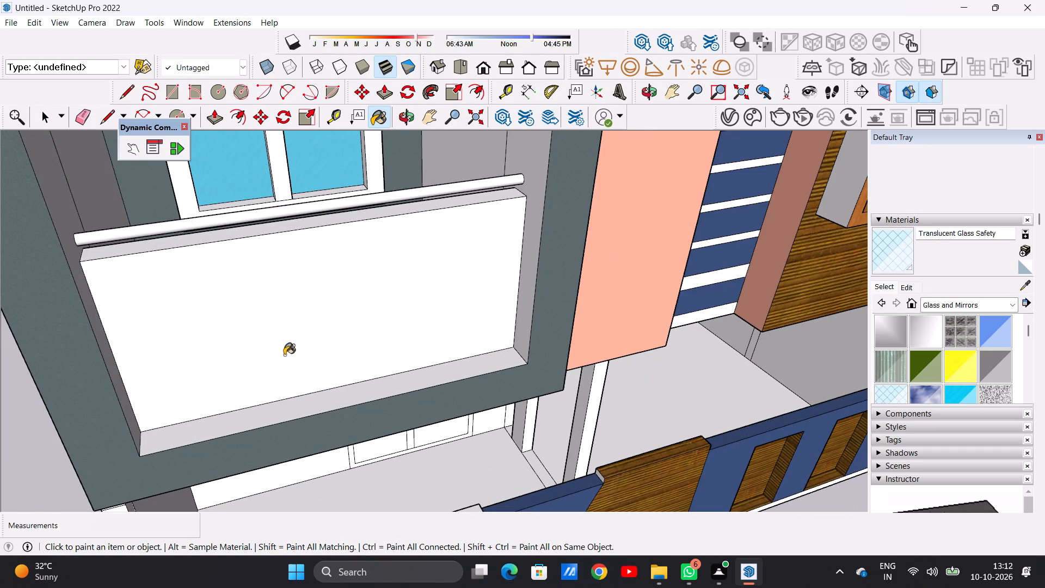
left_click(217, 238)
scroll(275, 346, "down", 7)
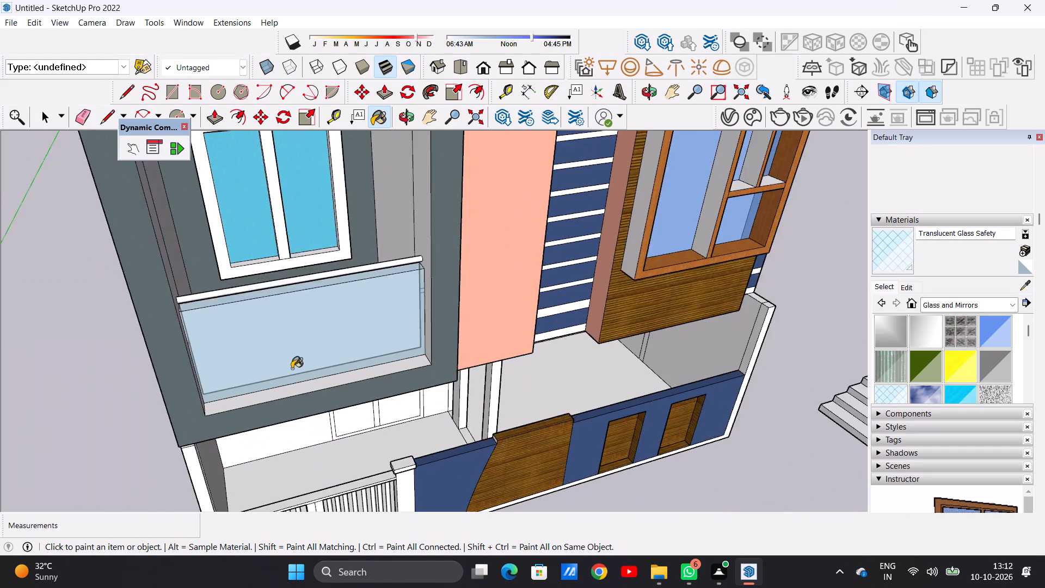
scroll(292, 369, "down", 20)
scroll(292, 369, "down", 1)
middle_click_drag(341, 401, 302, 351)
scroll(297, 356, "down", 7)
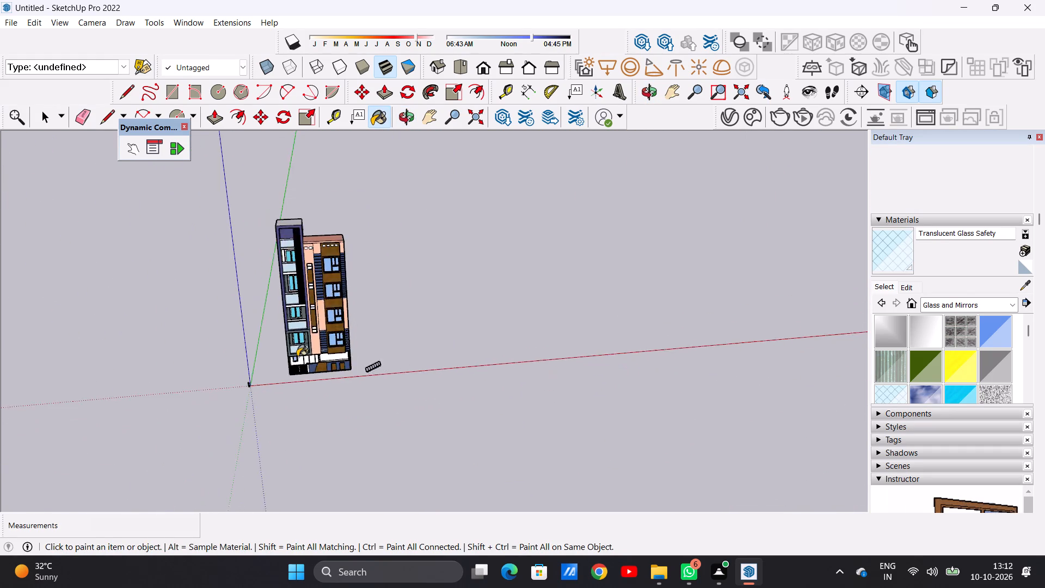
scroll(276, 298, "up", 18)
key("space")
Paint the handrails of the top two balconies with Formica Graystone from the Synthetic Surfaces collection.
scroll(324, 292, "down", 8)
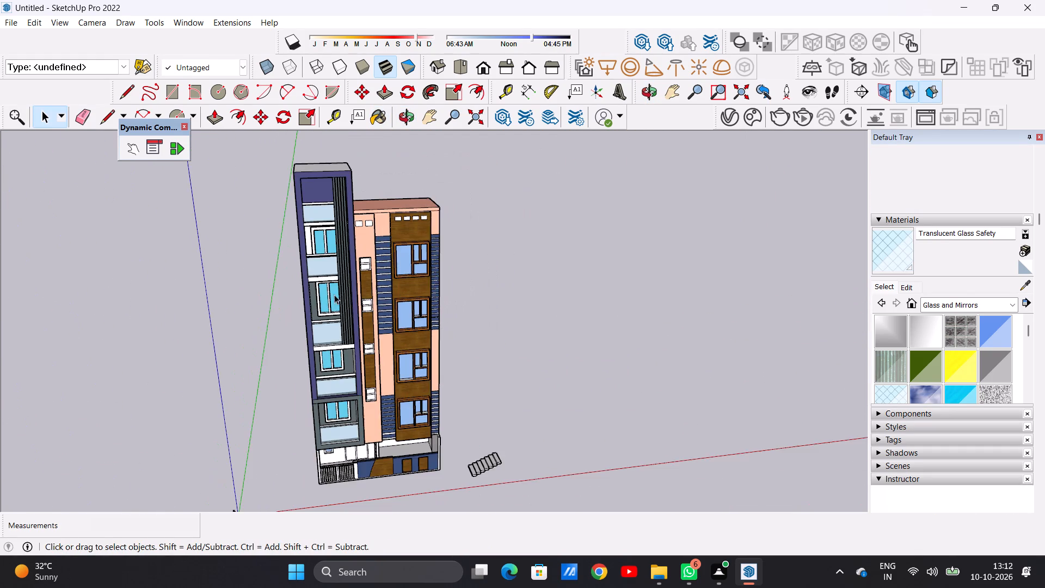
middle_click_drag(352, 308, 341, 295)
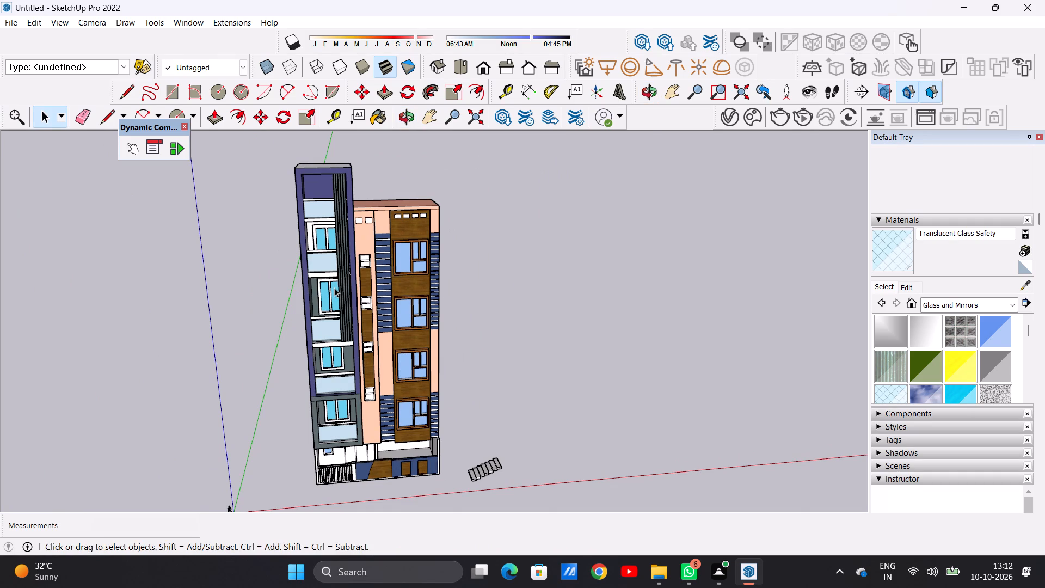
left_click(1011, 305)
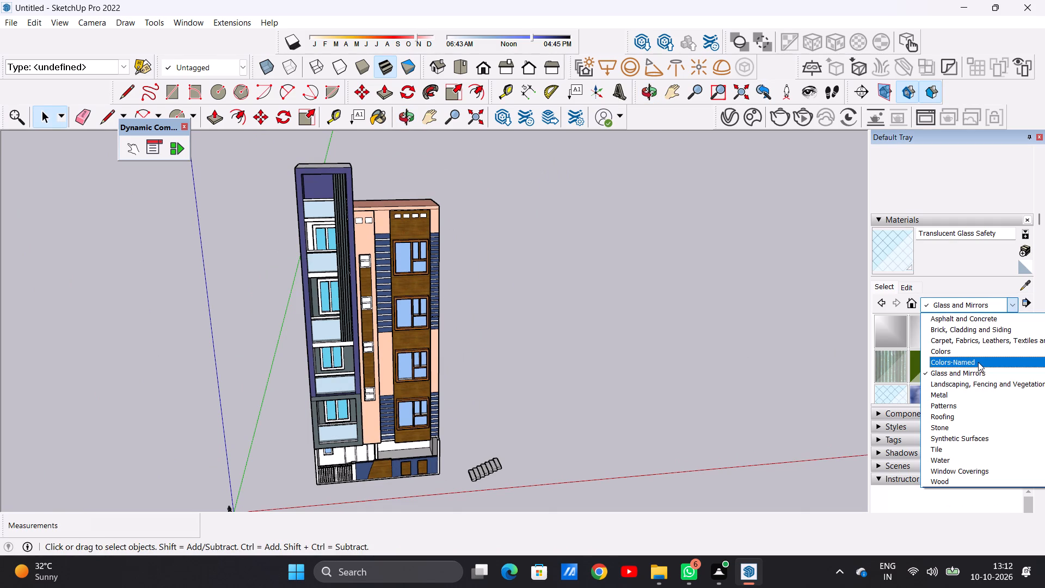
left_click(976, 436)
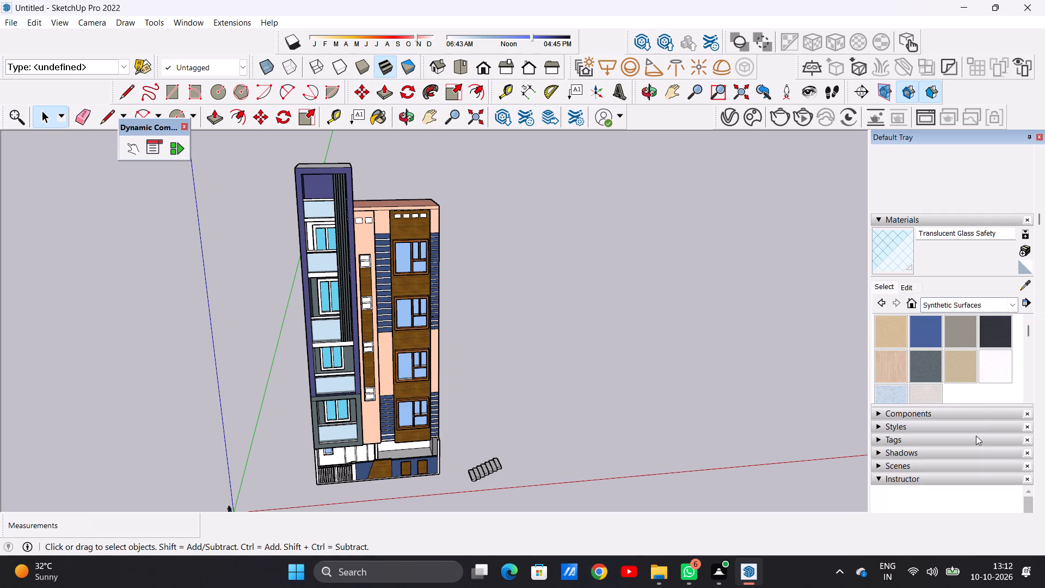
left_click(957, 327)
scroll(298, 218, "up", 17)
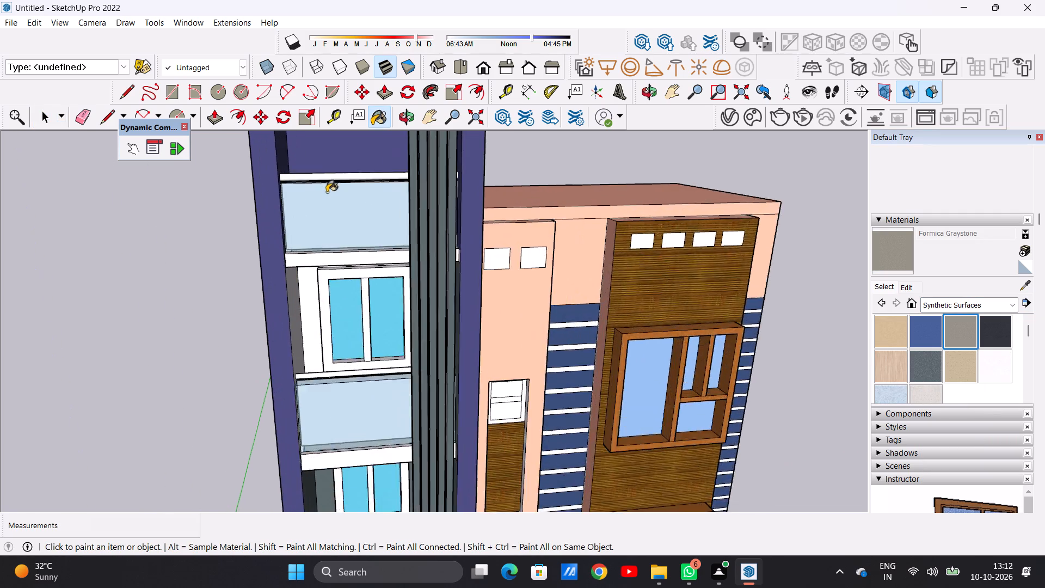
scroll(327, 192, "up", 5)
left_click(325, 170)
scroll(327, 238, "down", 12)
scroll(386, 386, "up", 7)
left_click(335, 305)
scroll(350, 320, "down", 7)
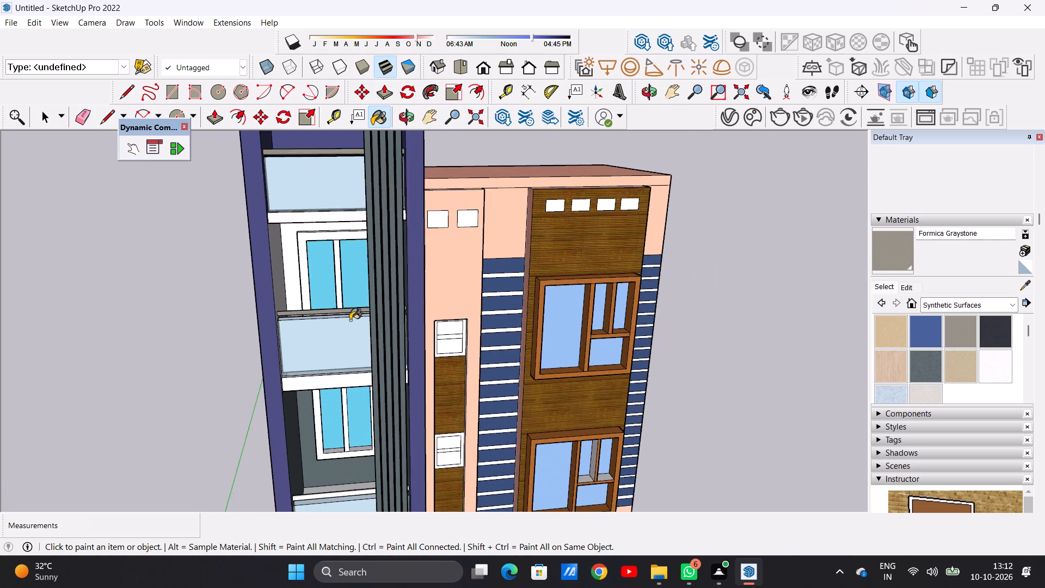
Paint the handrails of the third and fourth balconies from the top with Formica Graystone.
scroll(350, 320, "down", 1)
scroll(348, 397, "up", 8)
scroll(293, 303, "down", 16)
scroll(323, 376, "up", 19)
left_click(310, 345)
scroll(311, 345, "down", 18)
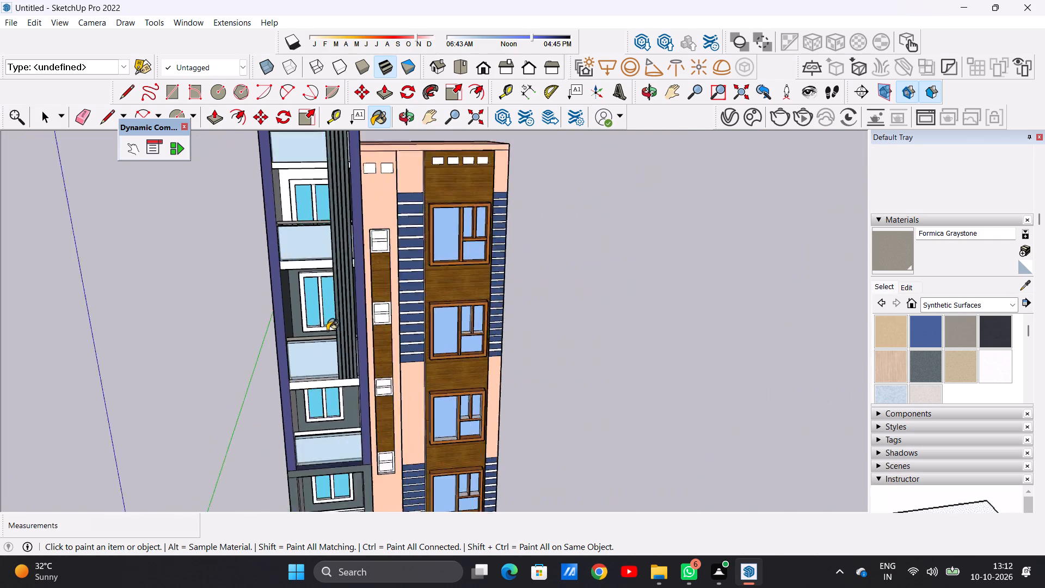
scroll(327, 330, "down", 8)
scroll(331, 390, "up", 7)
scroll(331, 390, "down", 1)
scroll(335, 357, "up", 20)
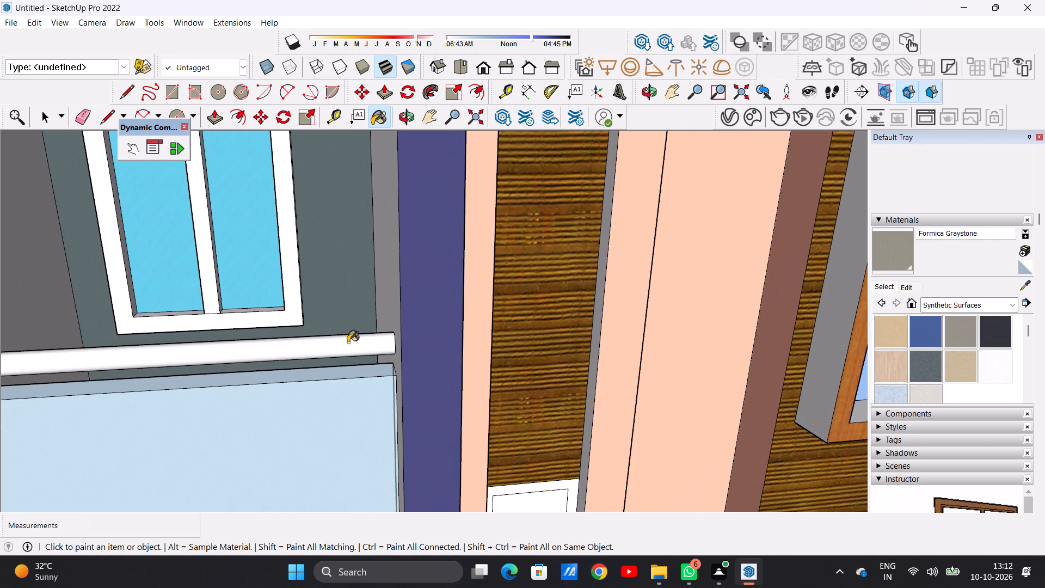
left_click(348, 342)
scroll(348, 342, "down", 16)
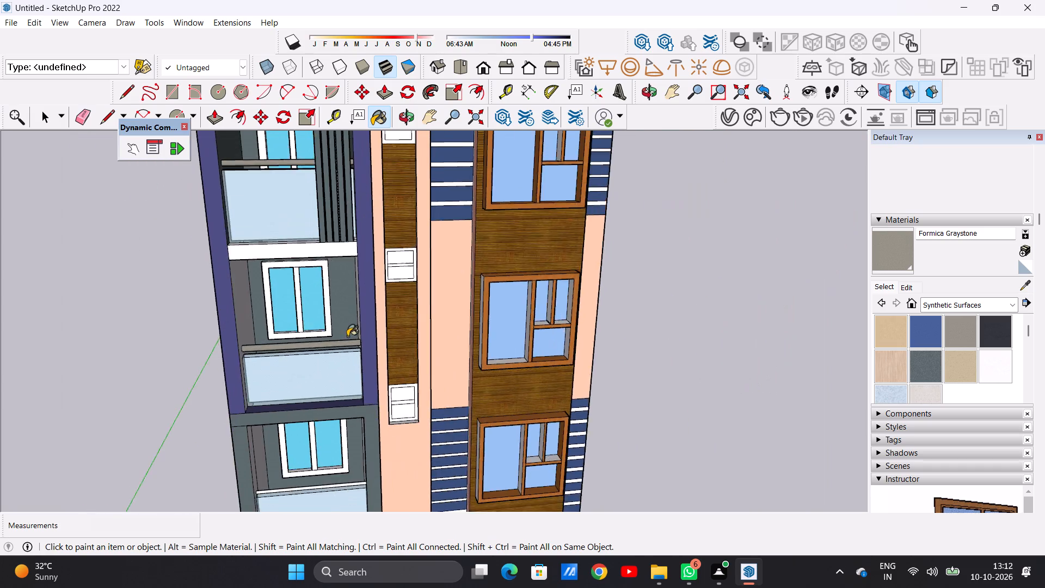
Paint the lowest balcony's handrail with Formica Graystone.
scroll(347, 336, "down", 9)
scroll(340, 408, "up", 2)
scroll(340, 408, "down", 1)
scroll(340, 408, "up", 19)
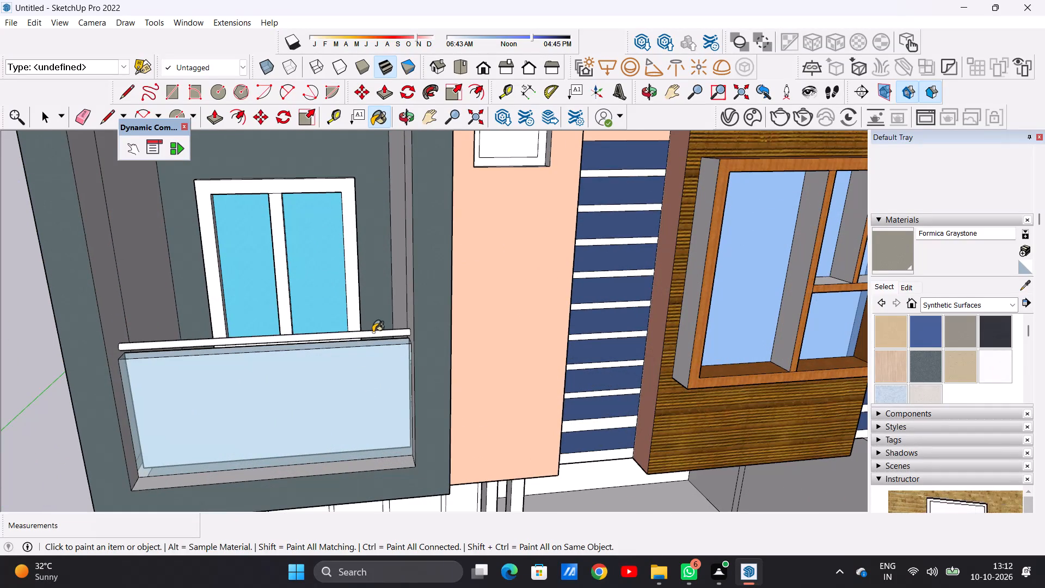
left_click(373, 332)
key("space")
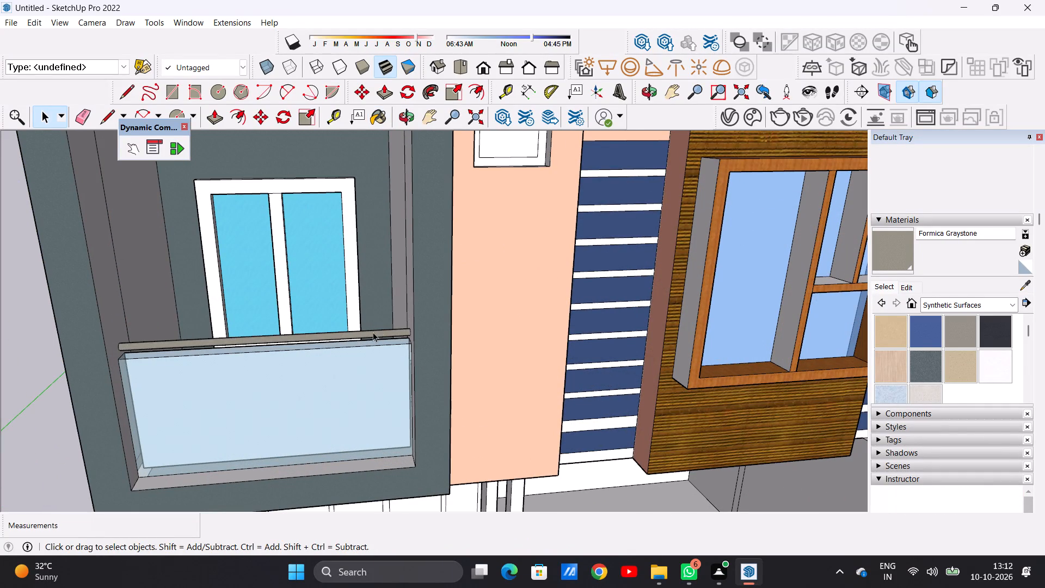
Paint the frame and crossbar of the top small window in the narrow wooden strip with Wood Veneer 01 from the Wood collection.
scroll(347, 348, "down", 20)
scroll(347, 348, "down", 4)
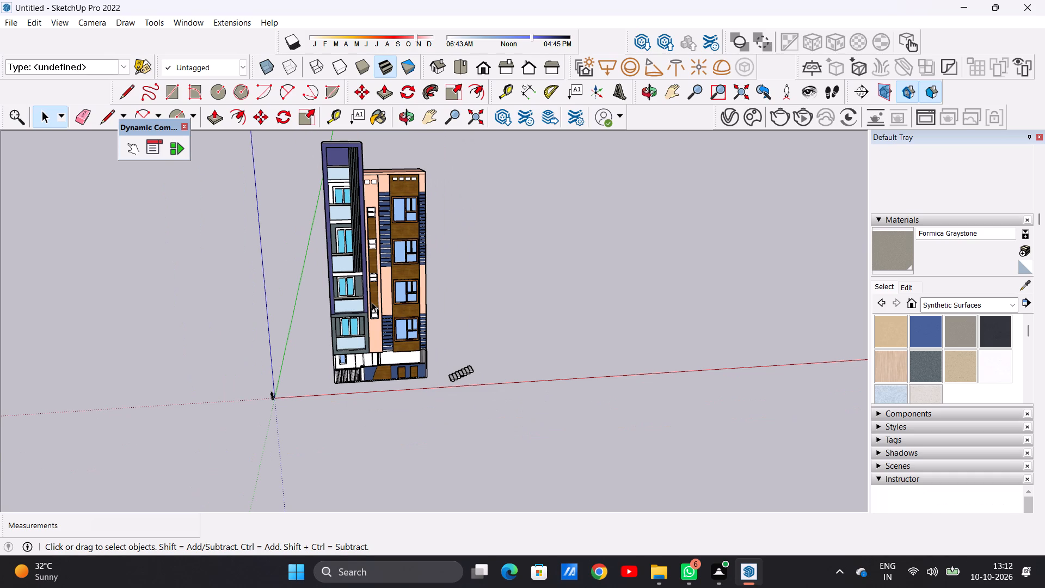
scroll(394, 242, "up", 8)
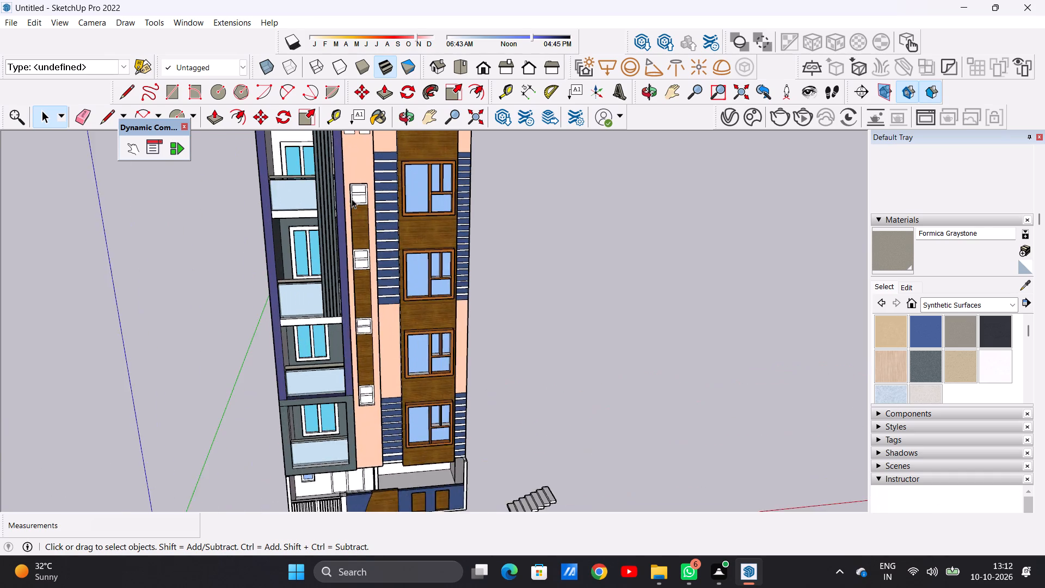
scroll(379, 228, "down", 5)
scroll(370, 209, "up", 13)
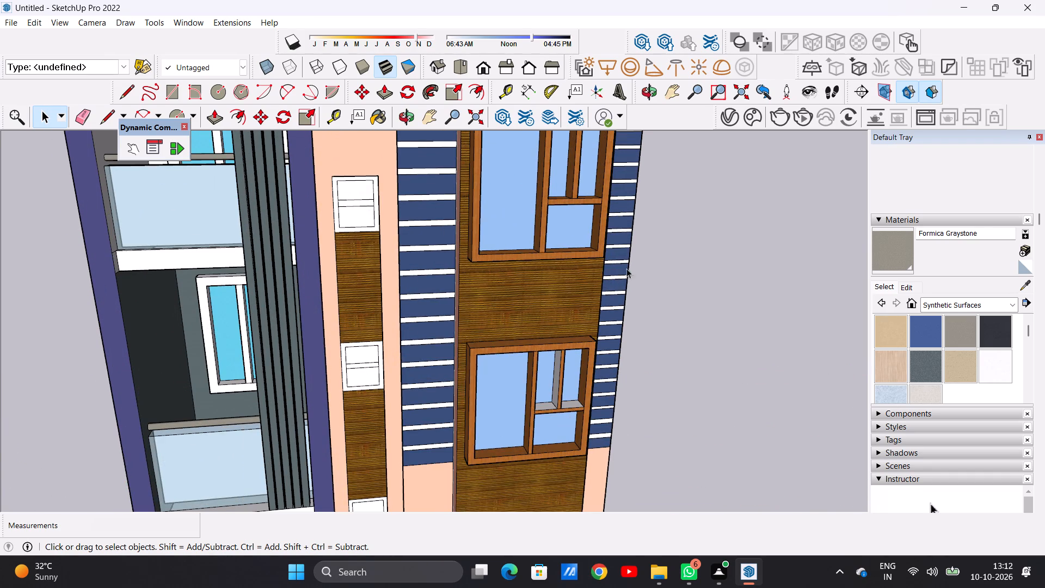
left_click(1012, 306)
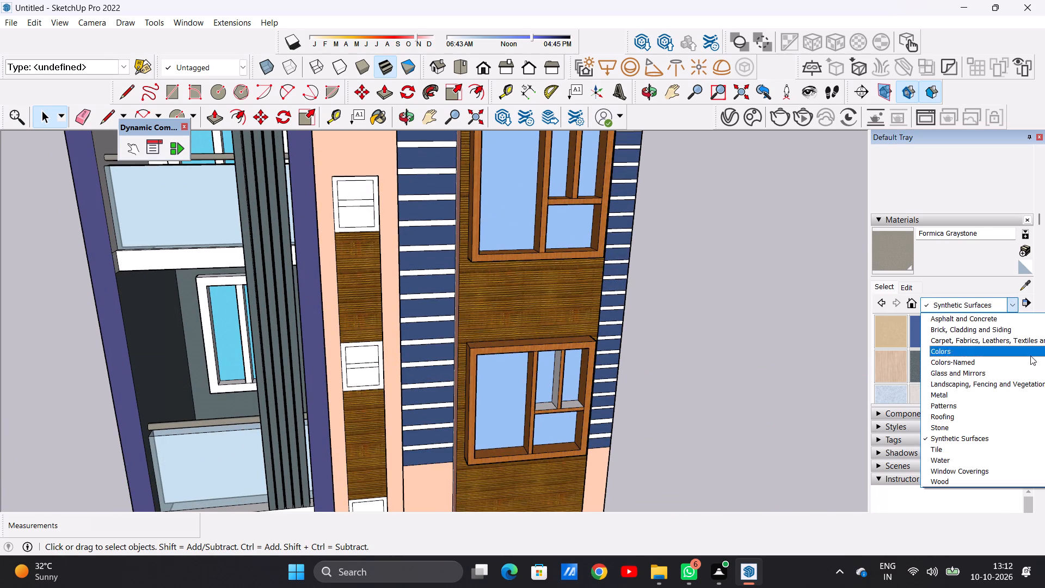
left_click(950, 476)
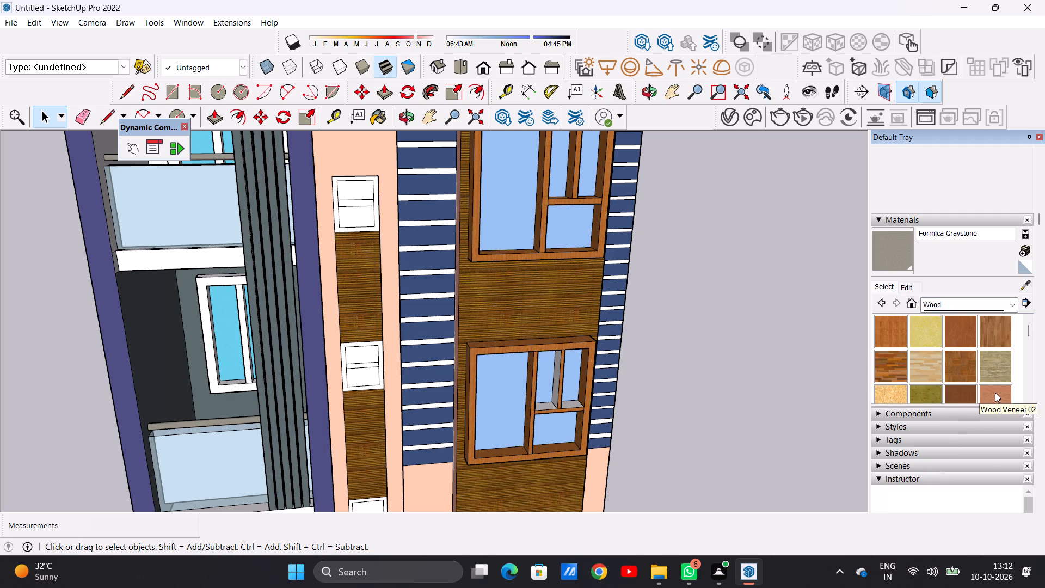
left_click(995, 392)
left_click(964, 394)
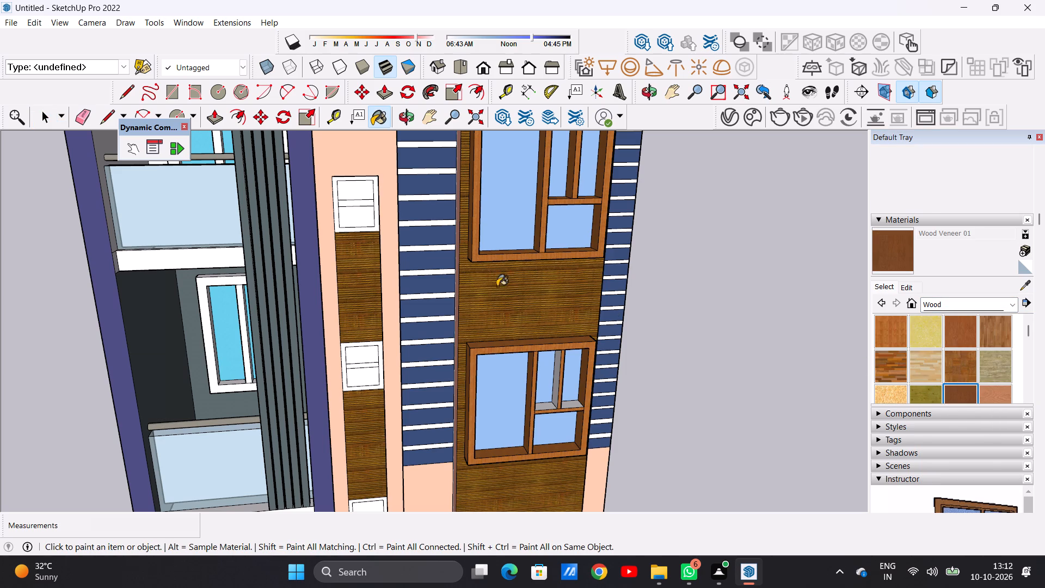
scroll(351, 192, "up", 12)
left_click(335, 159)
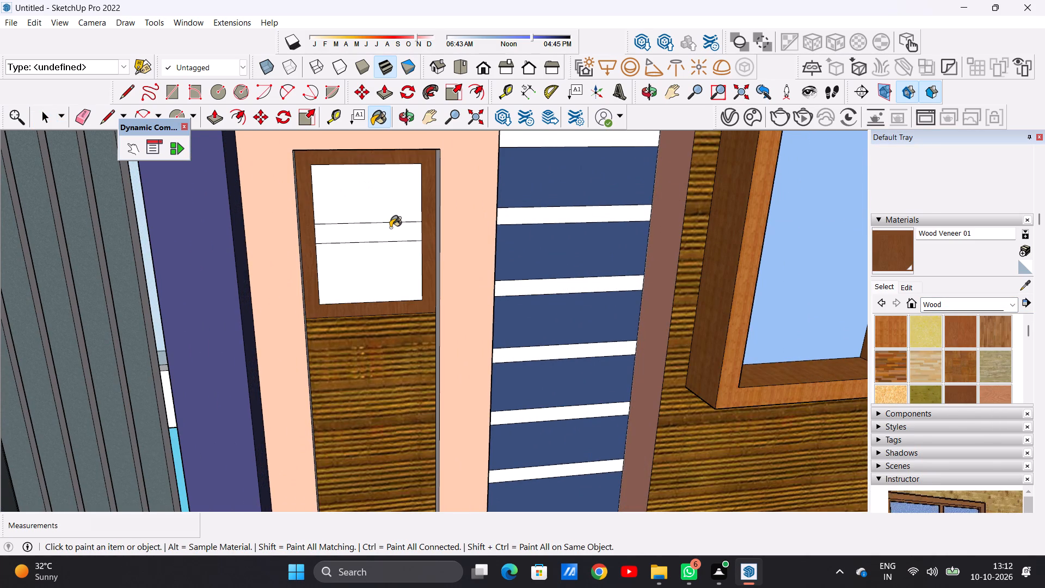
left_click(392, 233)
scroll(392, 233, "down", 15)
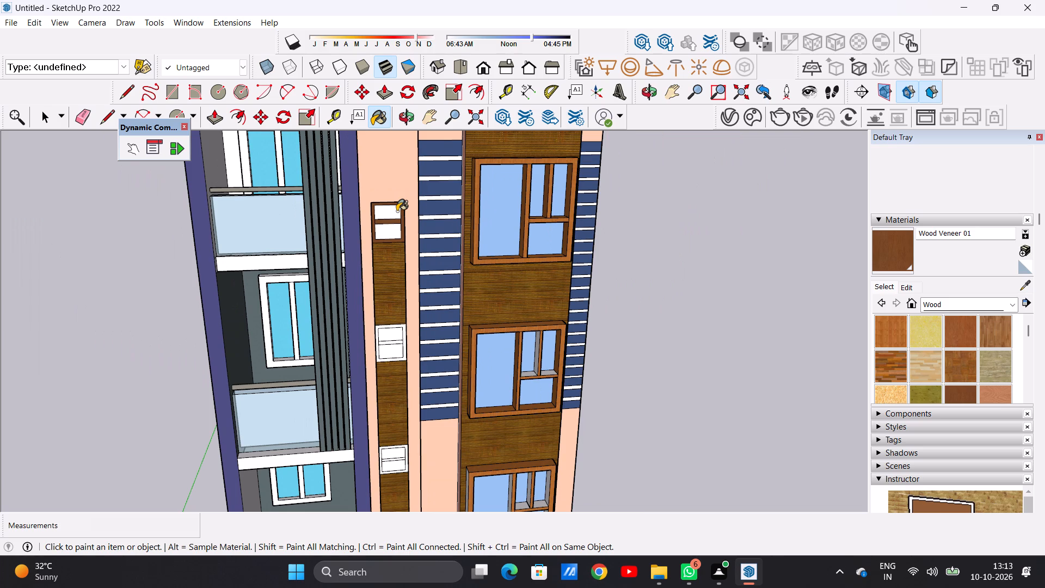
Paint the crossbar and frame of the top small window in the narrow wooden strip with Wood Veneer 02.
scroll(910, 357, "down", 3)
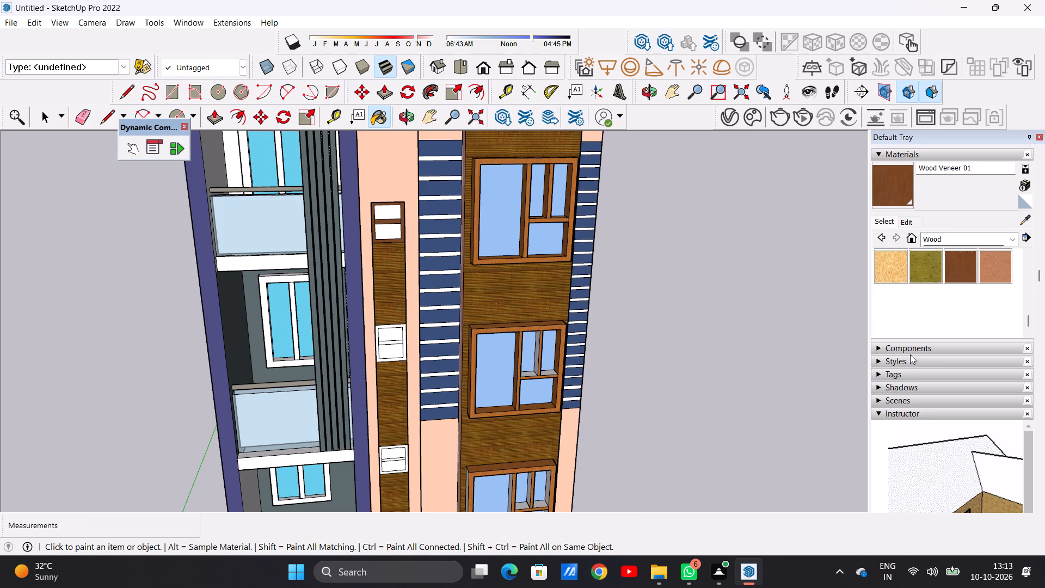
left_click(991, 255)
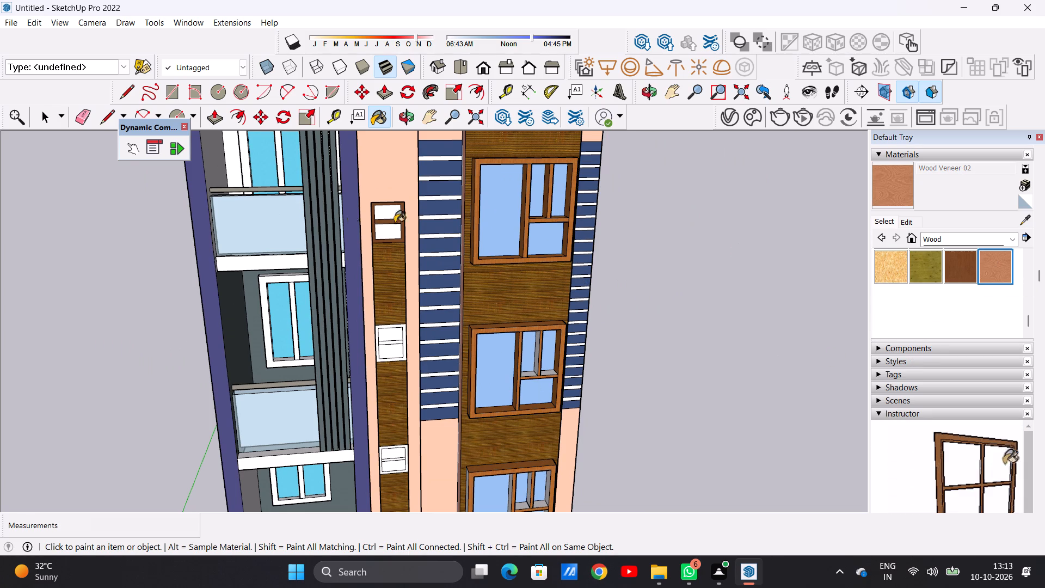
scroll(379, 221, "up", 13)
left_click(403, 228)
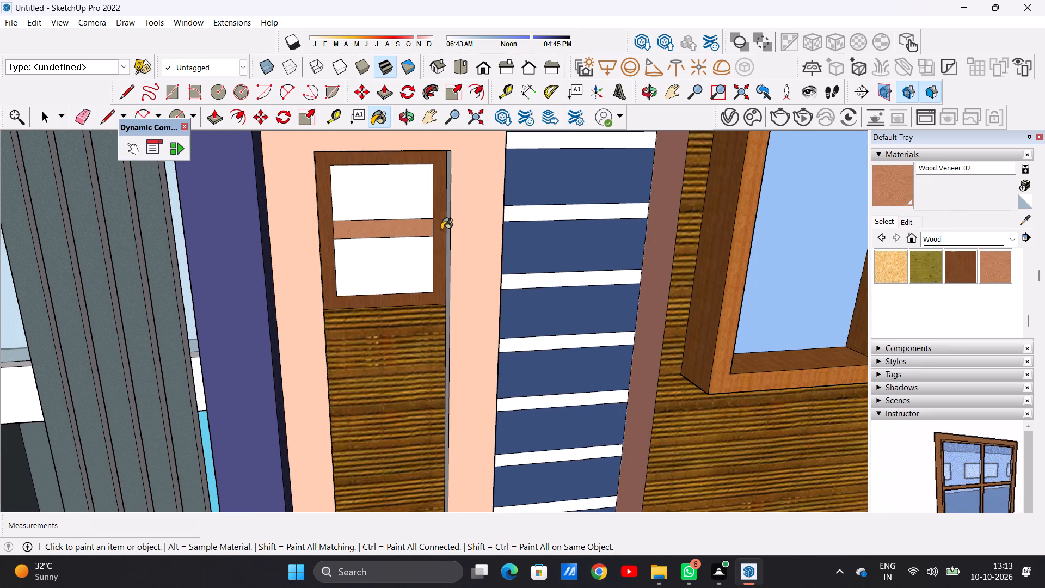
left_click(439, 230)
scroll(390, 244, "down", 10)
scroll(390, 244, "up", 1)
scroll(390, 244, "down", 4)
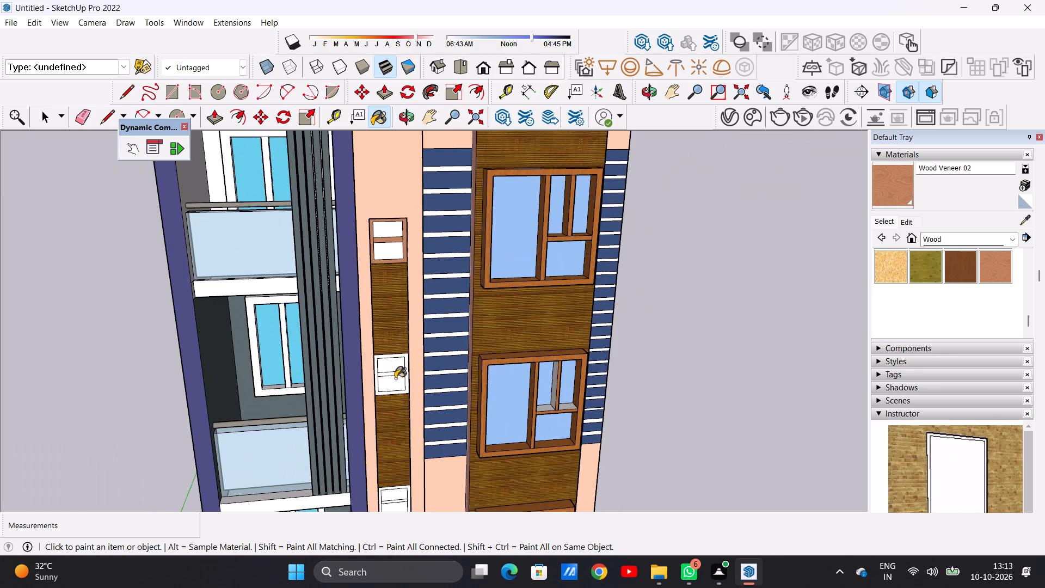
Paint the frames and crossbars of the second and third small windows from the top in the strip with Wood Veneer 02.
scroll(395, 378, "up", 13)
left_click(423, 352)
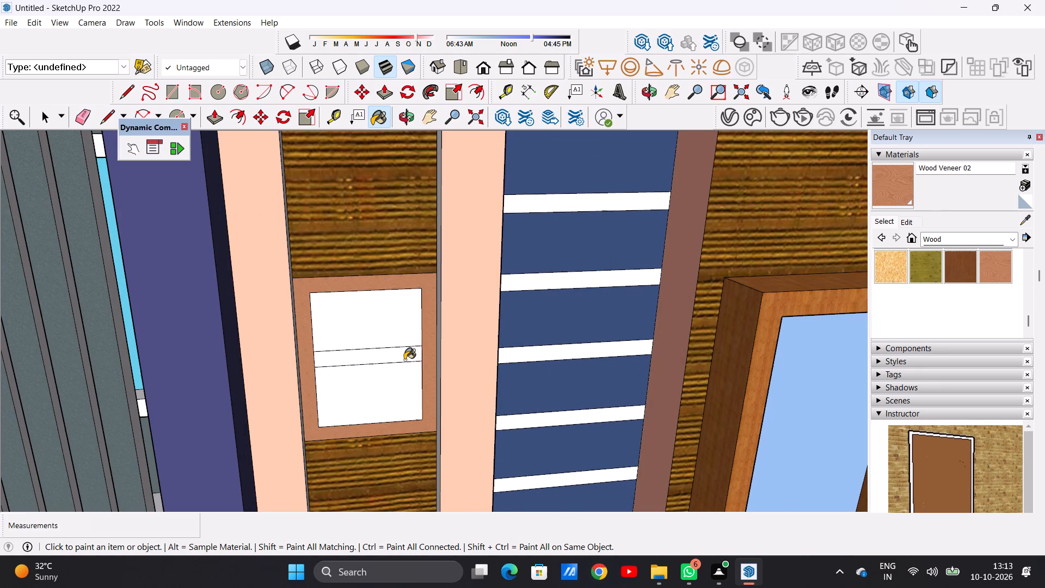
left_click(404, 360)
scroll(351, 334, "down", 20)
scroll(369, 420, "up", 12)
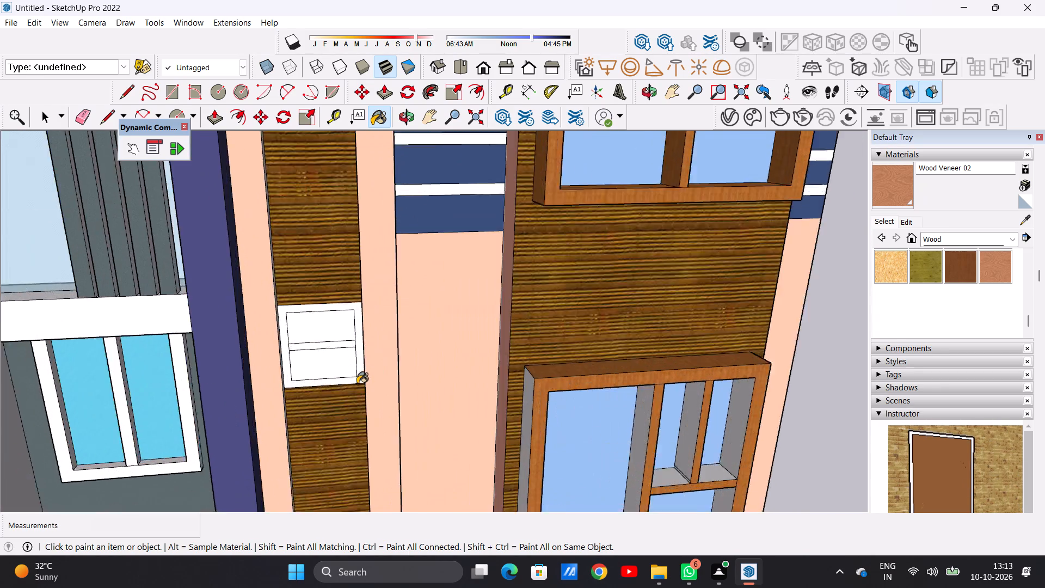
scroll(357, 384, "up", 8)
left_click(363, 354)
left_click(338, 303)
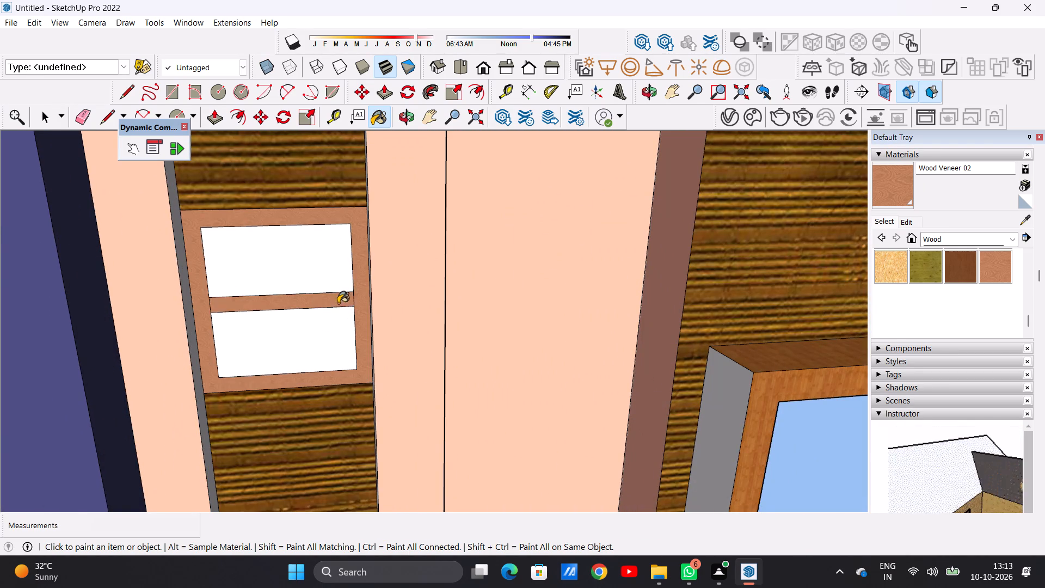
Paint the frame and crossbar of the lowest small window in the narrow wooden strip with Wood Veneer 02.
scroll(341, 309, "down", 20)
scroll(341, 309, "down", 6)
scroll(352, 381, "up", 14)
scroll(340, 359, "down", 1)
scroll(340, 359, "up", 3)
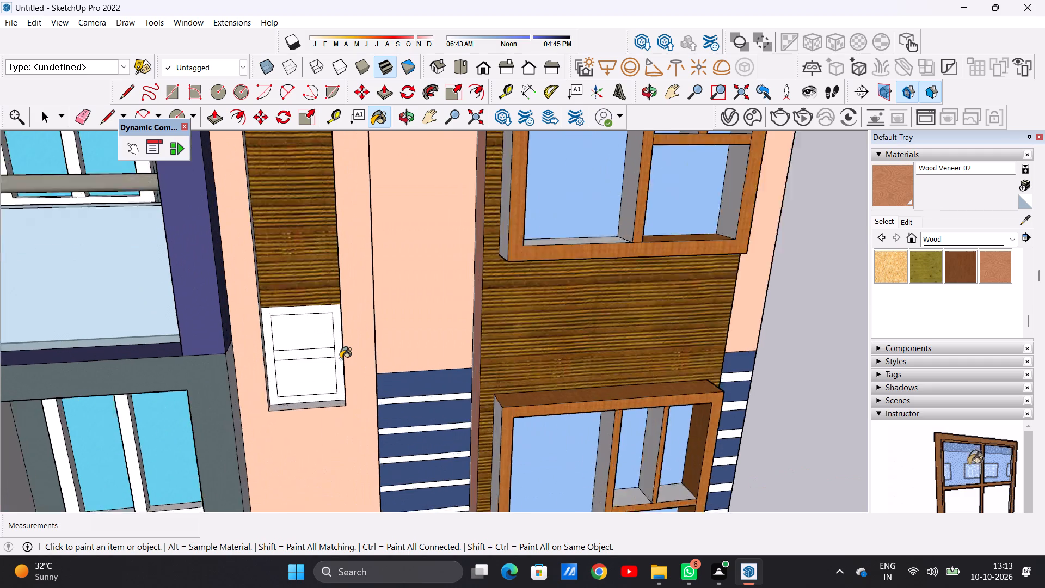
scroll(340, 359, "up", 3)
left_click(340, 359)
left_click(329, 351)
scroll(328, 351, "down", 18)
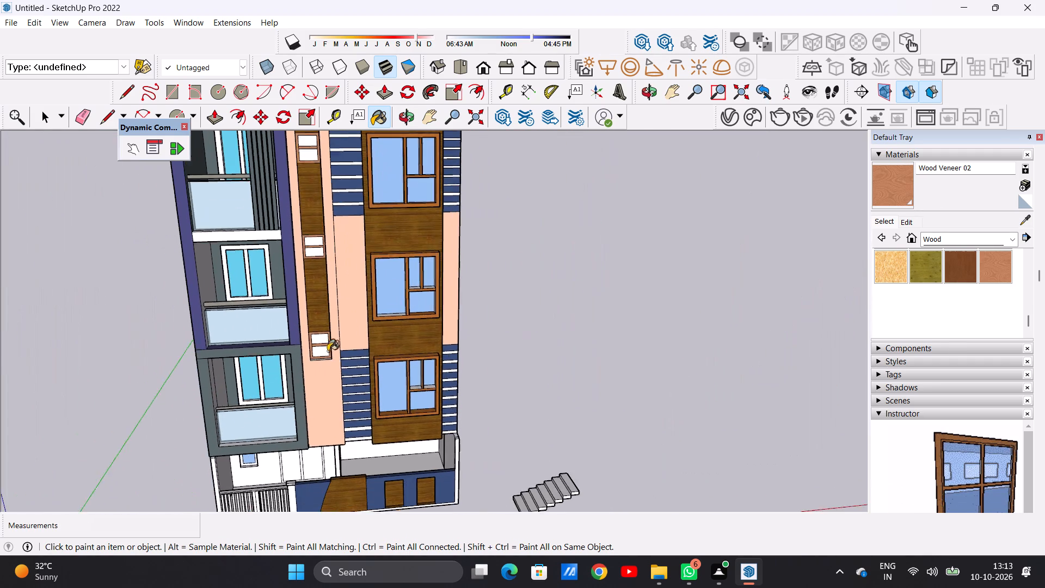
scroll(328, 370, "up", 13)
middle_click_drag(322, 374, 309, 298)
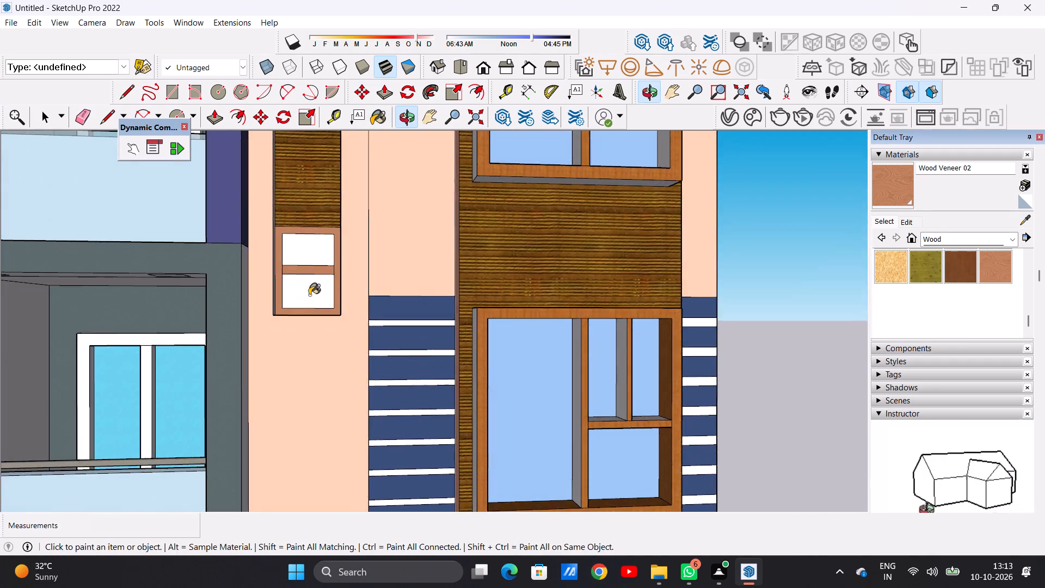
scroll(309, 295, "up", 13)
key("space")
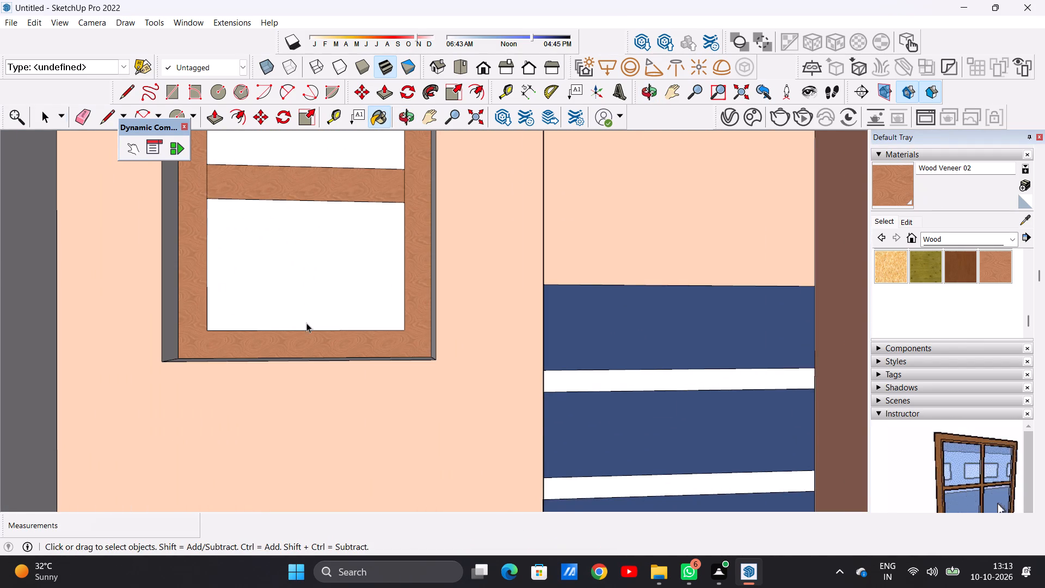
Paint both panes of the lowest small strip window with Translucent Glass Blue from the Glass and Mirrors collection.
scroll(306, 324, "down", 20)
scroll(306, 324, "down", 4)
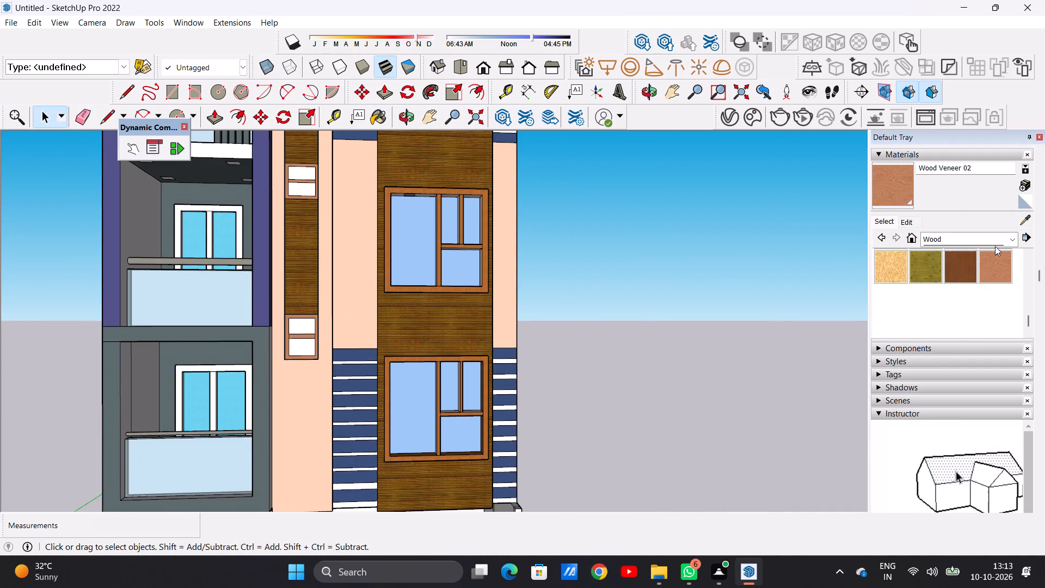
left_click(1012, 237)
left_click(972, 308)
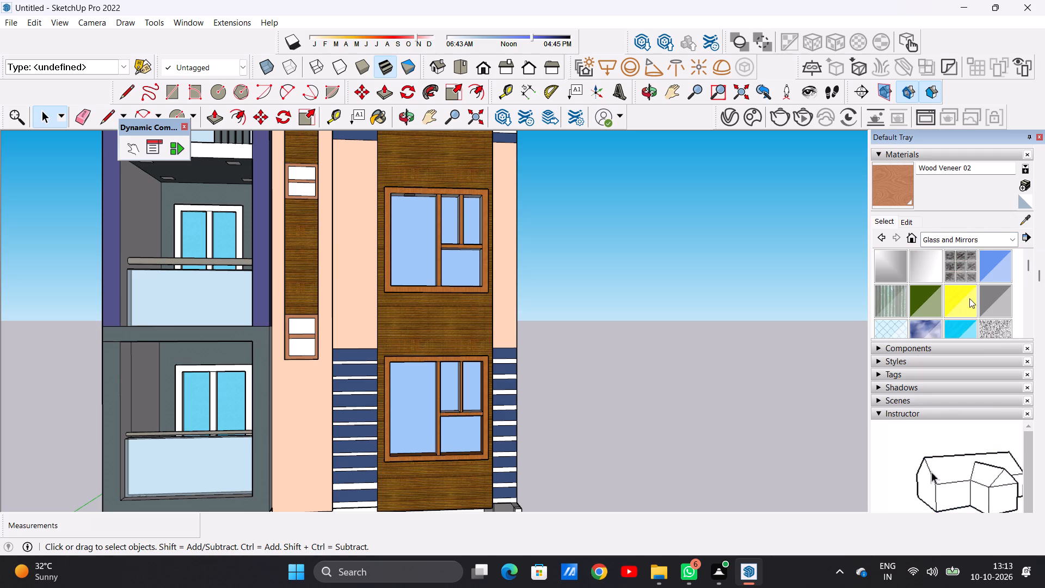
left_click(990, 266)
scroll(310, 349, "up", 6)
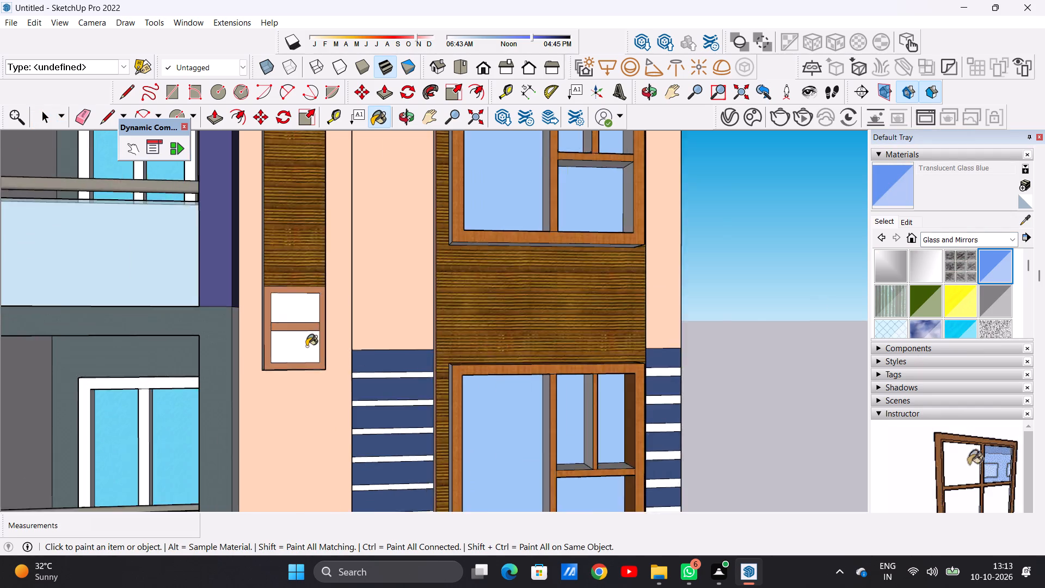
scroll(306, 346, "up", 6)
left_click(306, 346)
left_click(288, 268)
Paint both panes of the third small strip window from the top with Translucent Glass Blue.
scroll(302, 393, "down", 8)
scroll(302, 409, "up", 1)
scroll(302, 409, "down", 5)
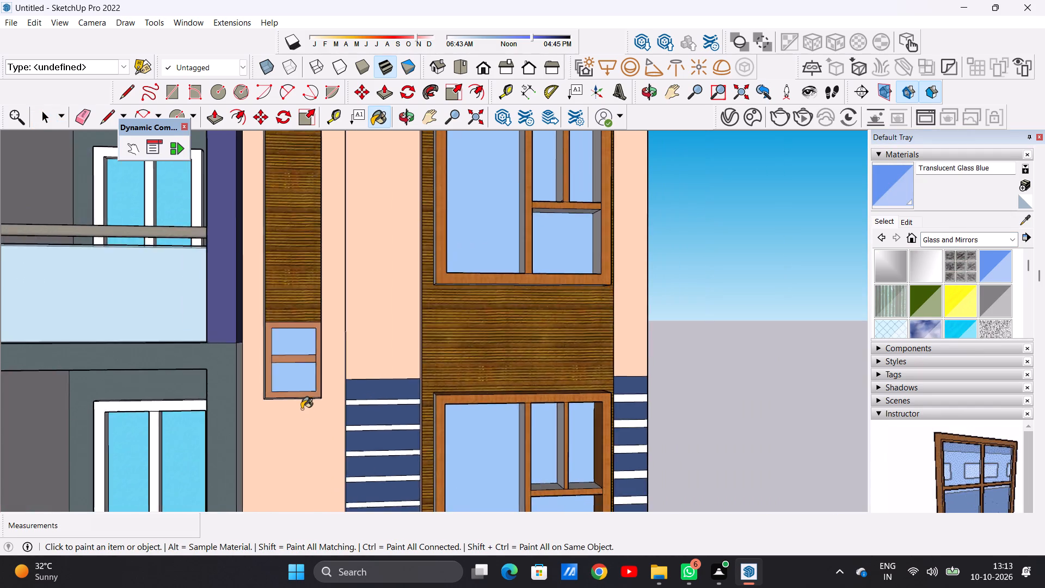
scroll(302, 409, "down", 5)
scroll(311, 252, "up", 19)
left_click(298, 284)
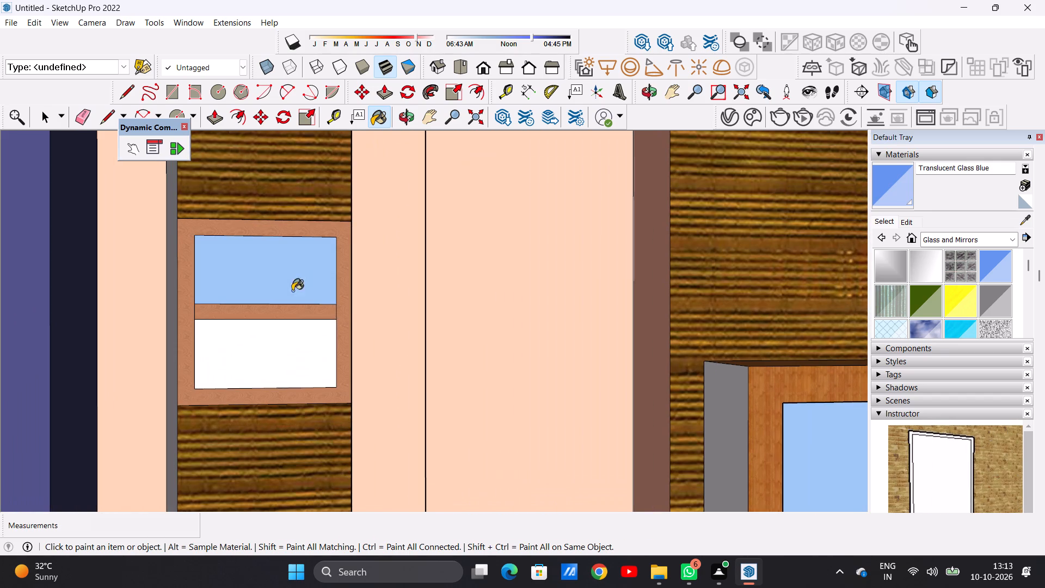
left_click(287, 329)
Paint the panes of the top two small strip windows with Translucent Glass Blue.
scroll(288, 375, "down", 20)
scroll(288, 375, "down", 5)
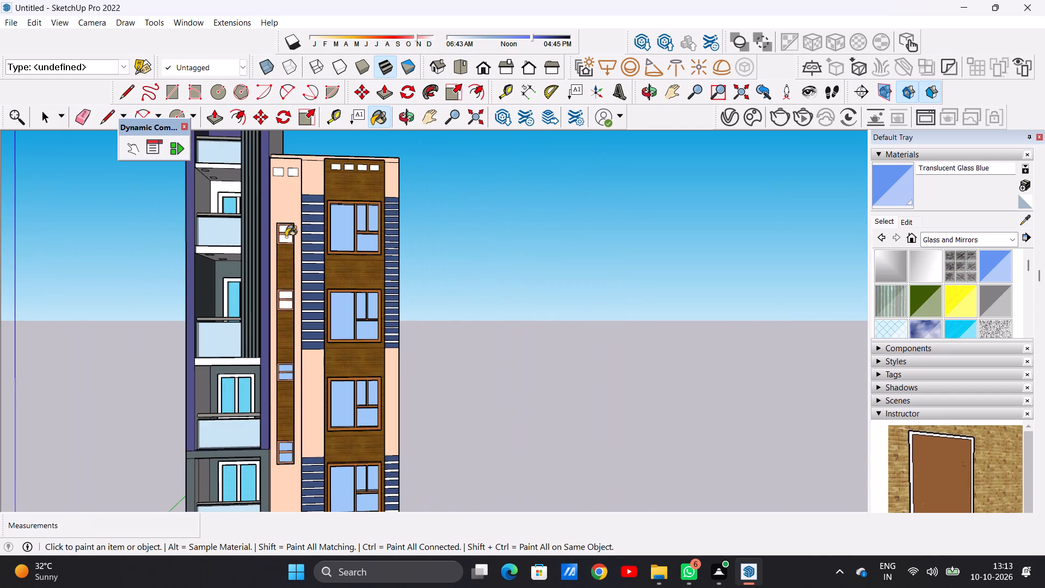
scroll(287, 234, "up", 5)
scroll(288, 234, "down", 1)
scroll(288, 234, "up", 16)
left_click(277, 213)
left_click(275, 267)
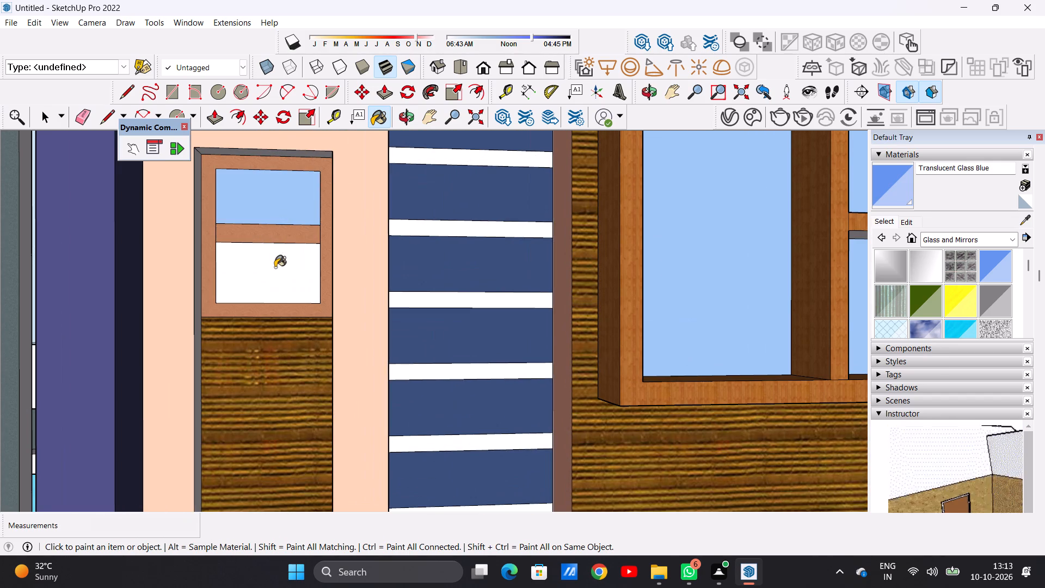
scroll(275, 268, "down", 20)
scroll(275, 268, "down", 1)
scroll(282, 355, "up", 14)
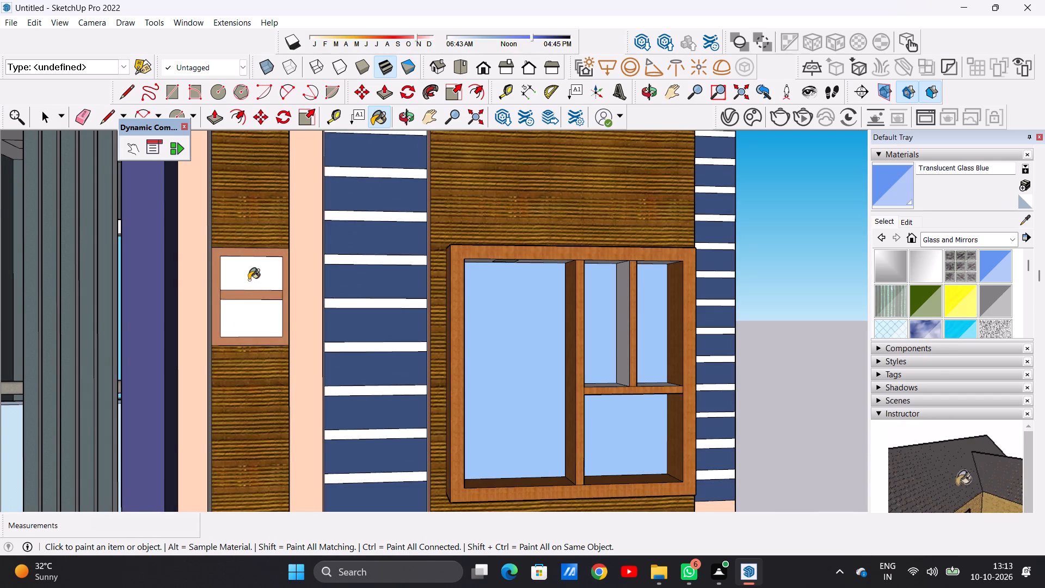
left_click(249, 280)
left_click(245, 314)
key("space")
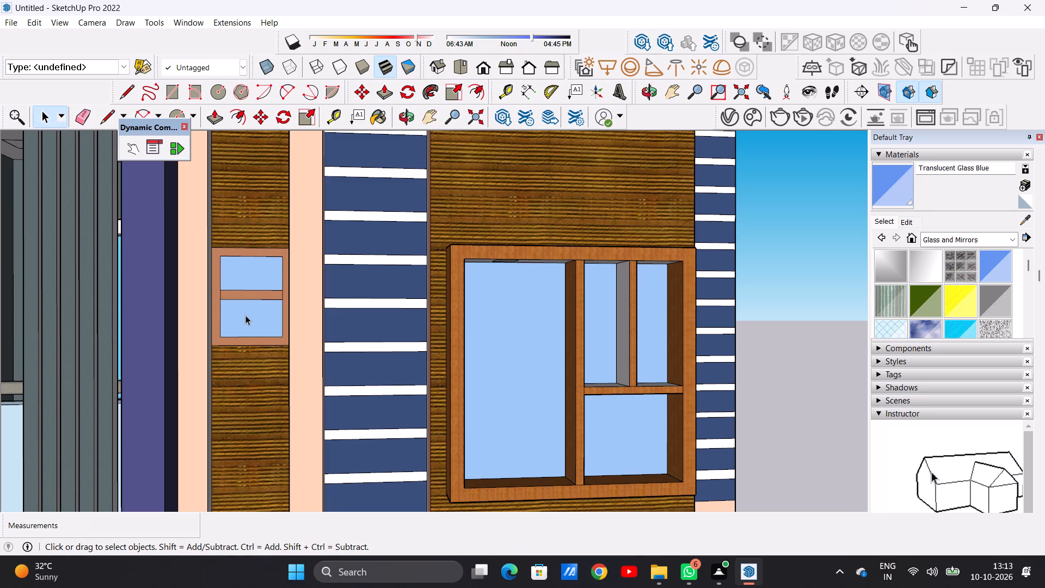
Paint the back wall and adjoining side wall faces of the ground-floor recess with Terrazzo Tile Light from Synthetic Surfaces.
scroll(250, 346, "down", 20)
scroll(250, 346, "down", 10)
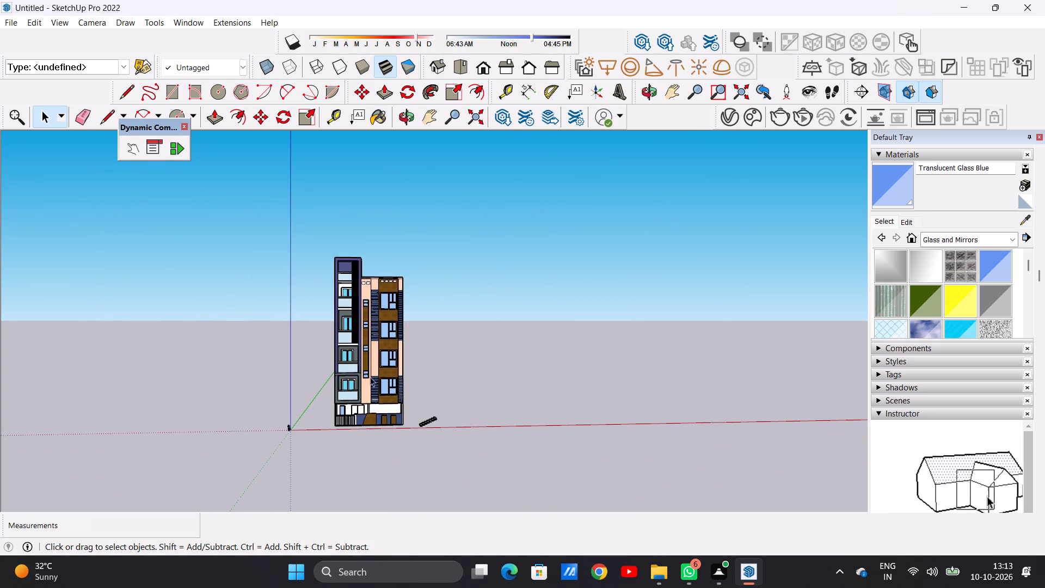
scroll(373, 382, "up", 6)
scroll(405, 460, "up", 8)
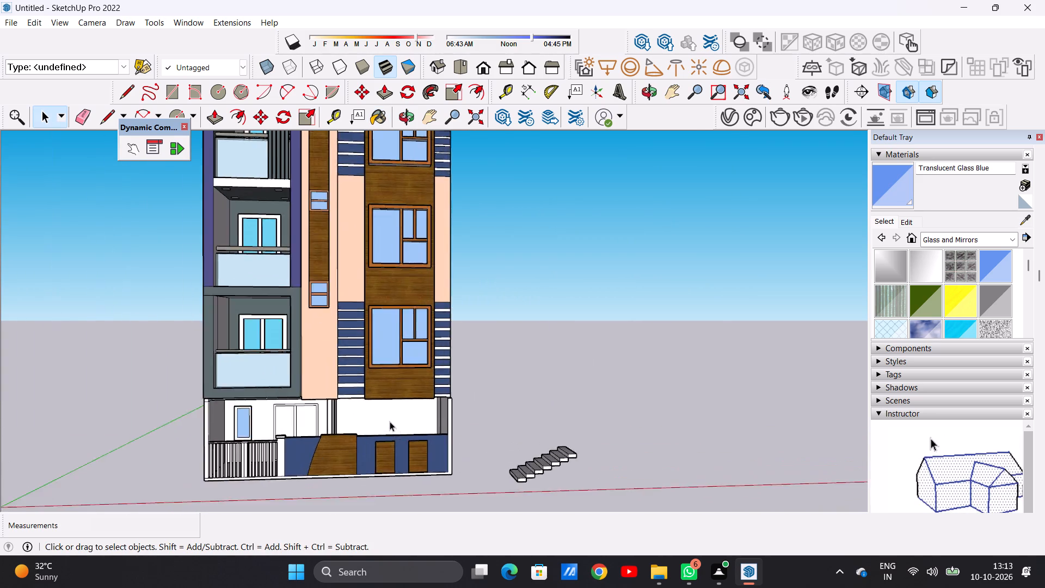
scroll(390, 421, "up", 6)
left_click(1013, 237)
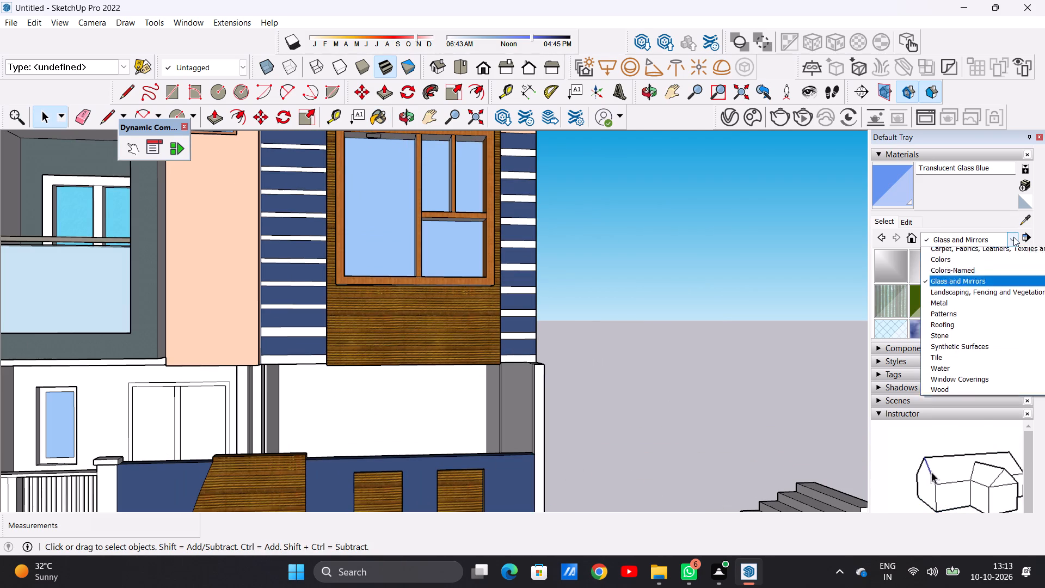
left_click(951, 372)
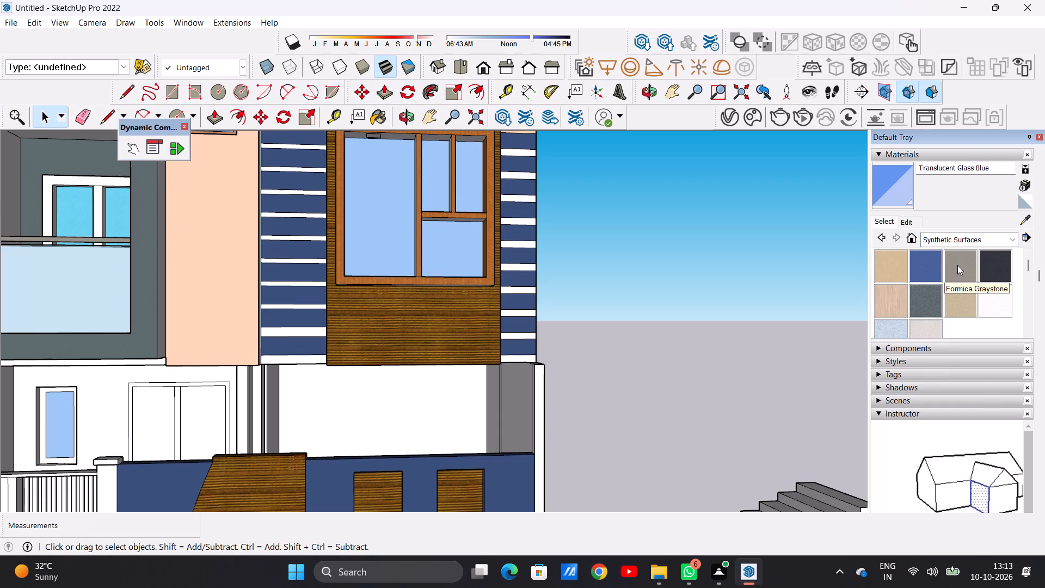
left_click(957, 265)
left_click(929, 327)
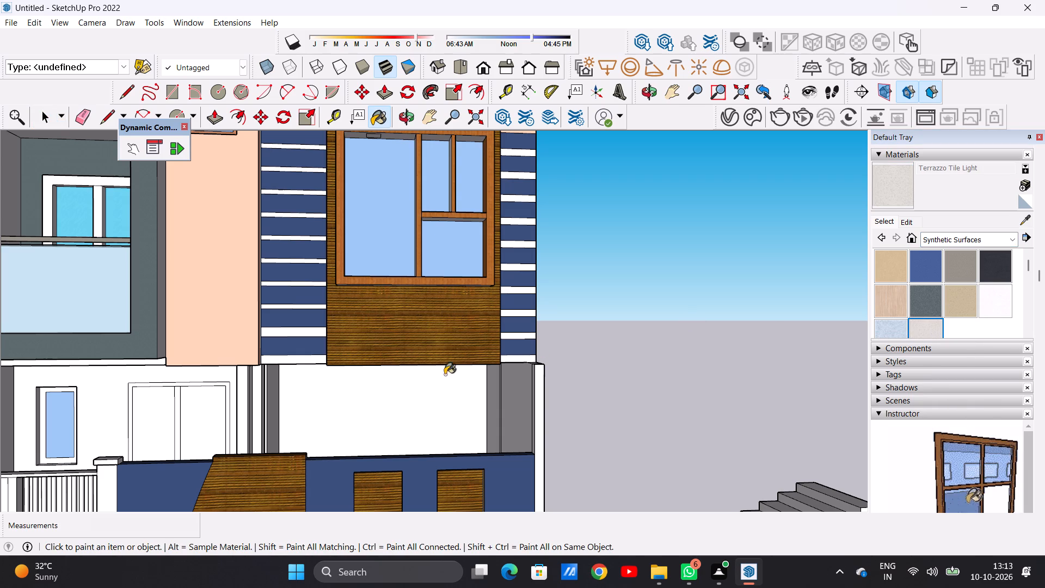
scroll(408, 406, "up", 6)
left_click(399, 409)
left_click(582, 406)
left_click(675, 409)
scroll(508, 382, "down", 6)
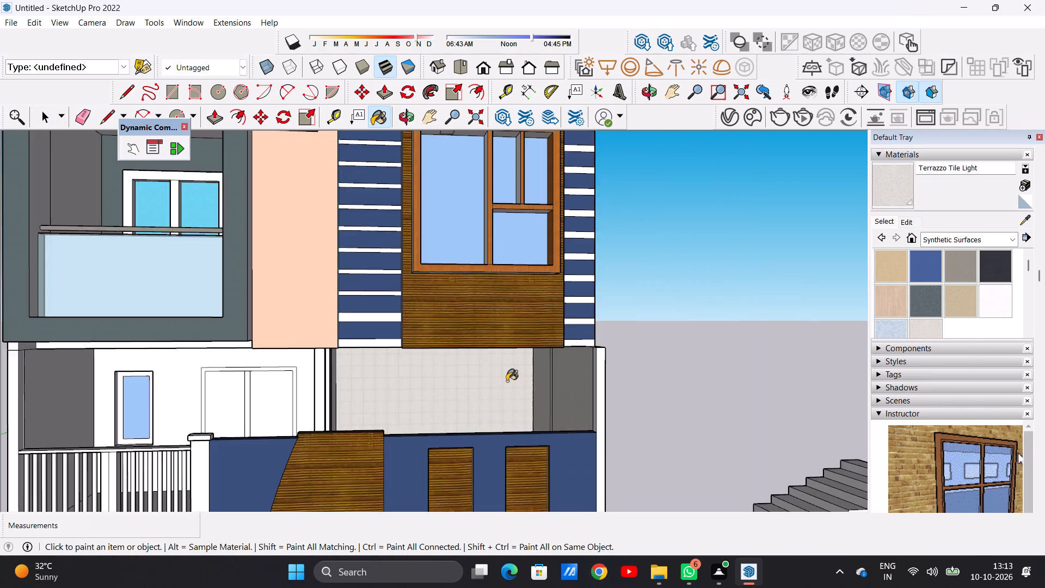
Paint the ground-floor recess's opposite side wall, beside the entrance columns, and its narrow front edge with Terrazzo Tile Light.
scroll(507, 381, "down", 6)
middle_click_drag(494, 381, 368, 407)
scroll(421, 393, "up", 14)
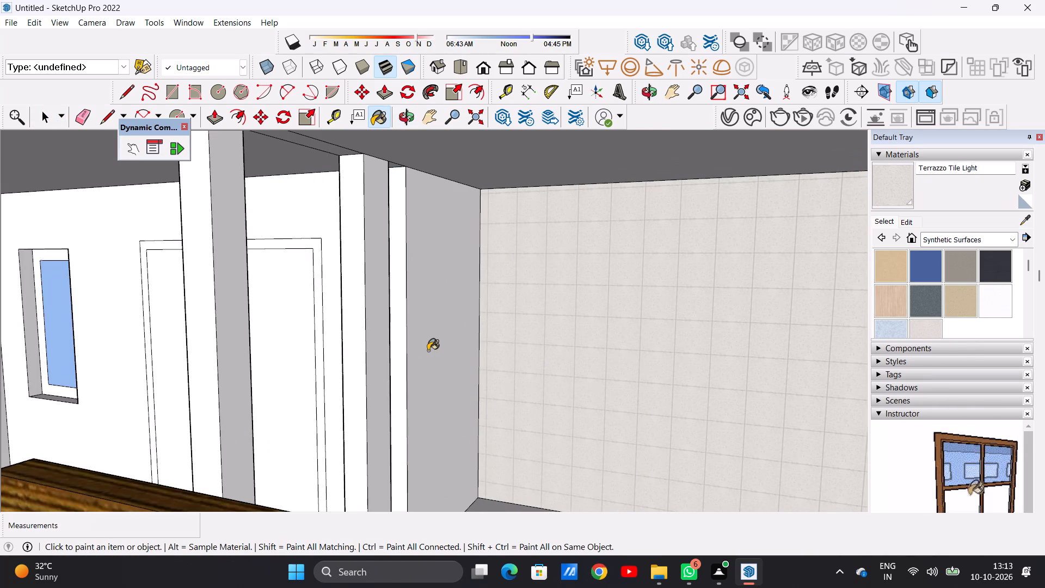
left_click(428, 350)
scroll(428, 355, "down", 9)
scroll(425, 356, "up", 12)
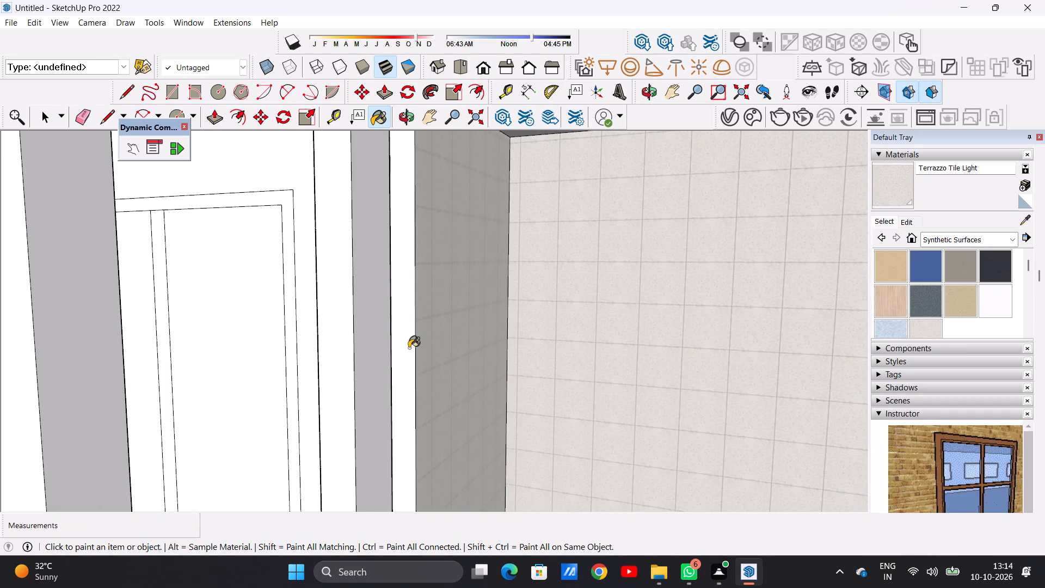
left_click(409, 348)
scroll(437, 362, "down", 18)
middle_click_drag(346, 354, 431, 360)
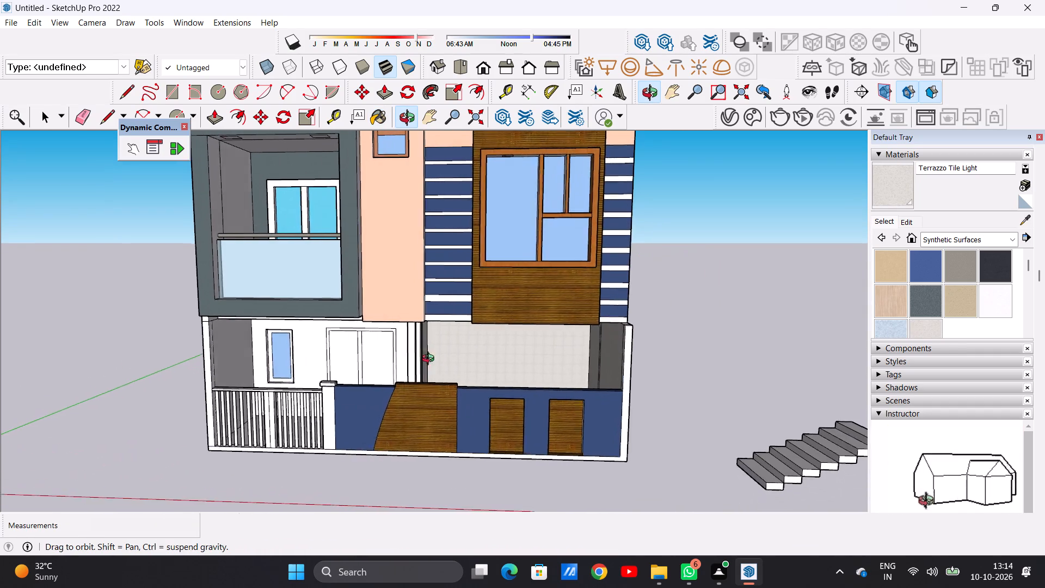
middle_click_drag(431, 360, 472, 358)
Paint the back wall of the lowest balcony with Formica Graystone.
scroll(302, 367, "up", 3)
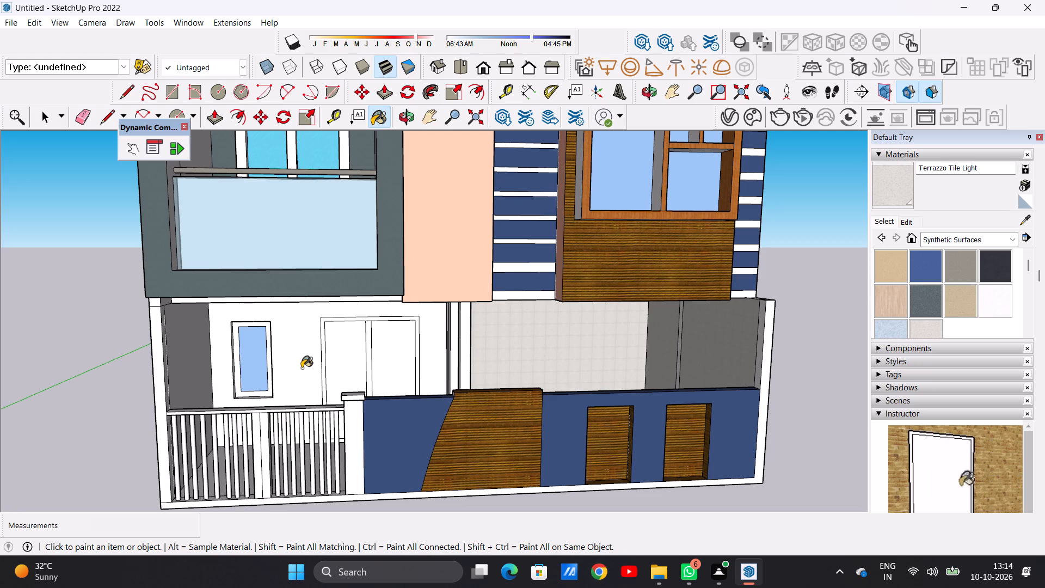
left_click(953, 261)
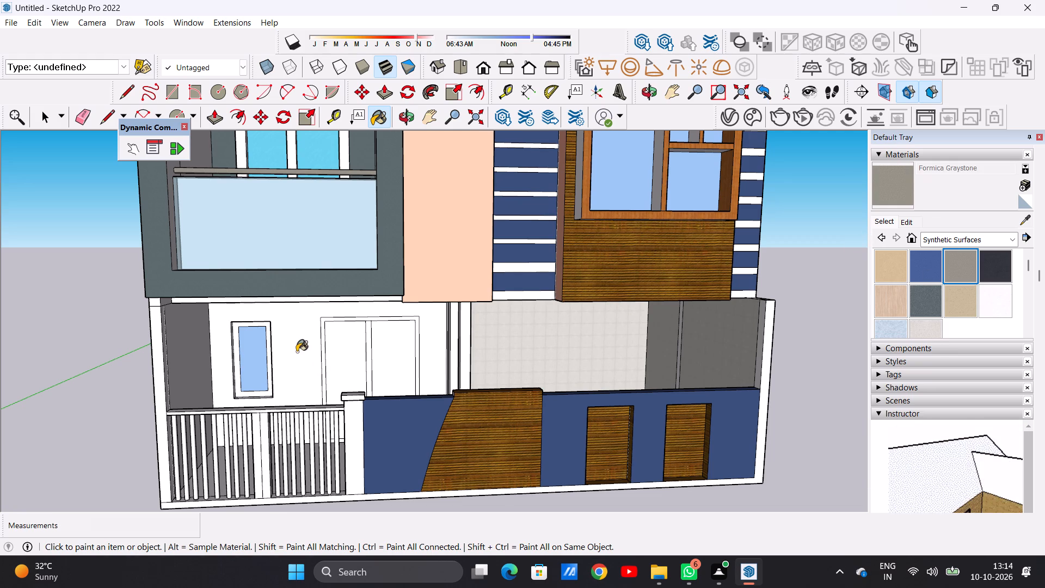
scroll(298, 359, "down", 6)
scroll(298, 383, "up", 5)
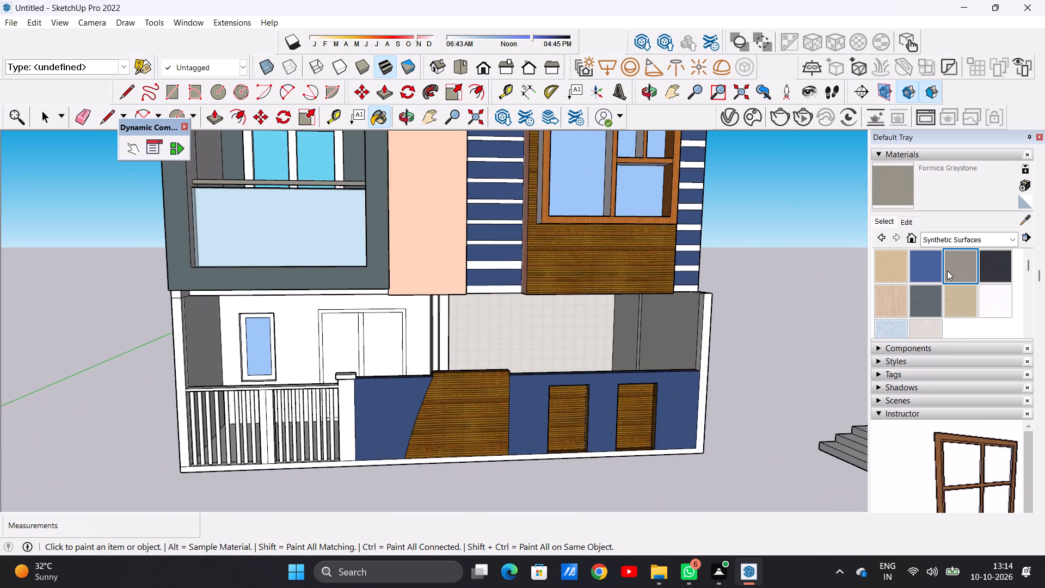
left_click(951, 269)
scroll(349, 414, "down", 4)
scroll(327, 234, "up", 6)
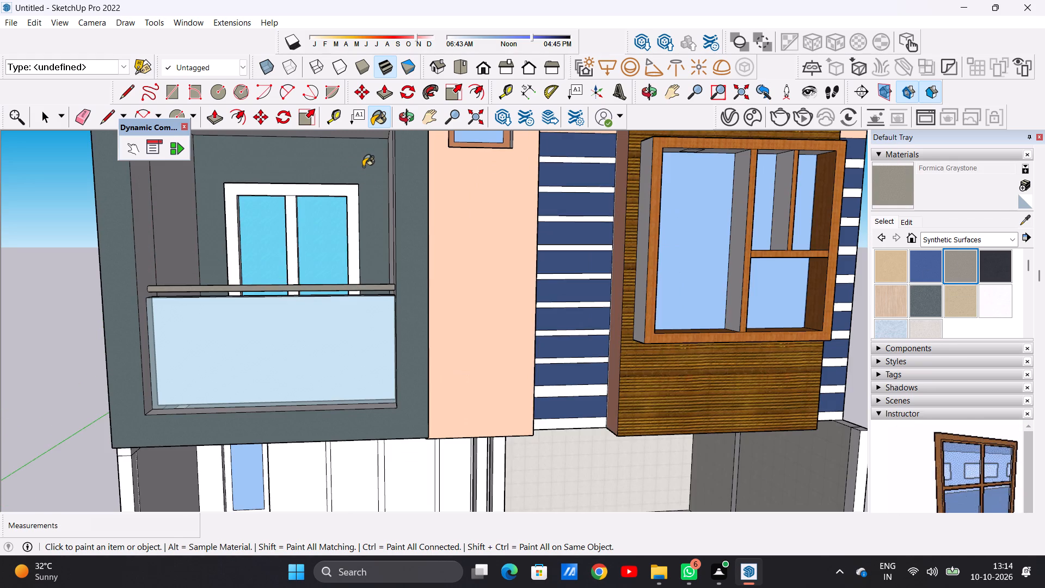
left_click(363, 167)
scroll(317, 275, "down", 5)
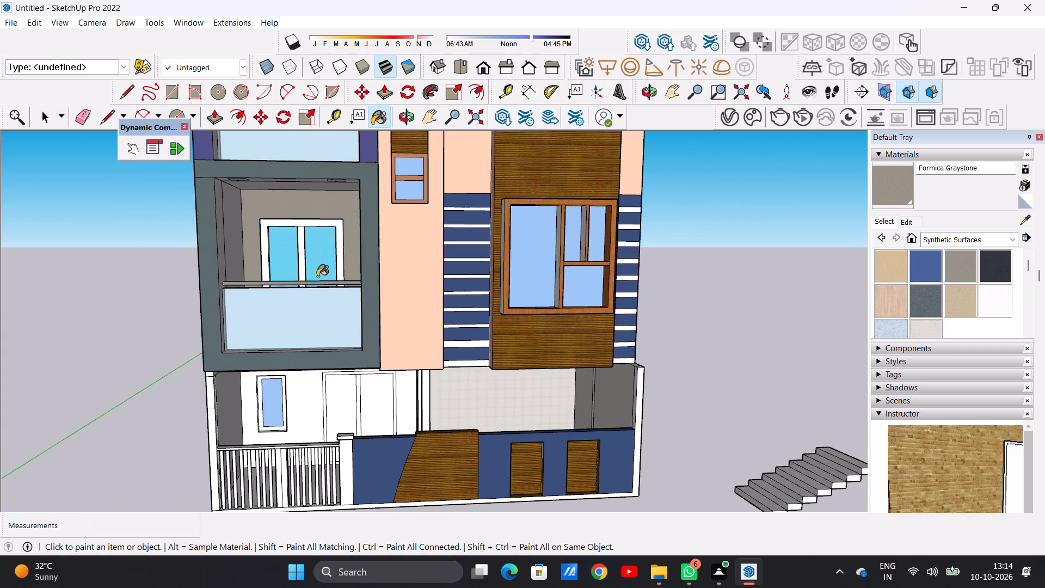
Paint the white back wall of the upper balcony behind the vertical louvres with Formica Graystone.
scroll(317, 277, "down", 19)
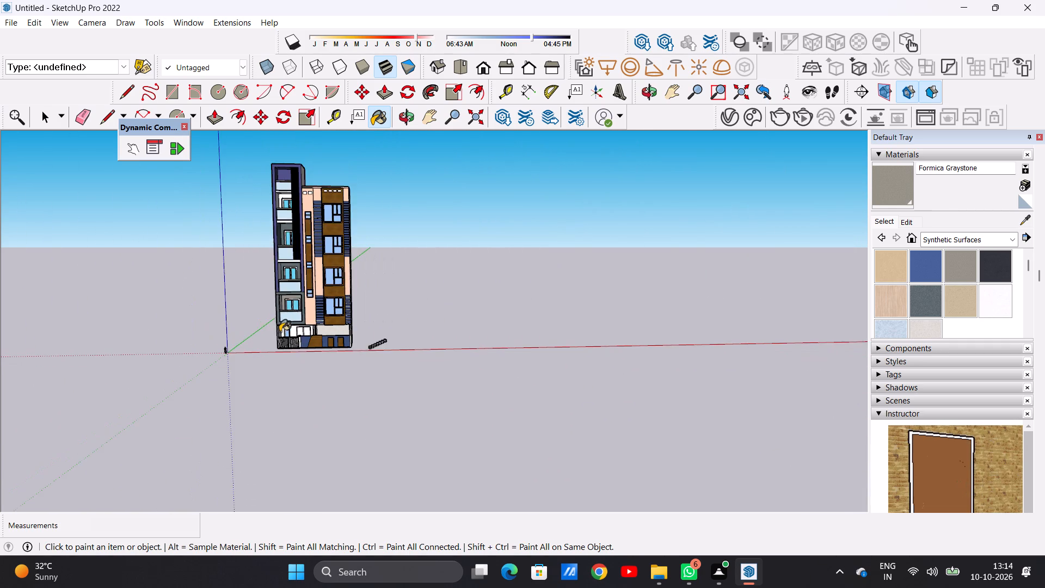
scroll(280, 332, "down", 2)
scroll(287, 200, "up", 19)
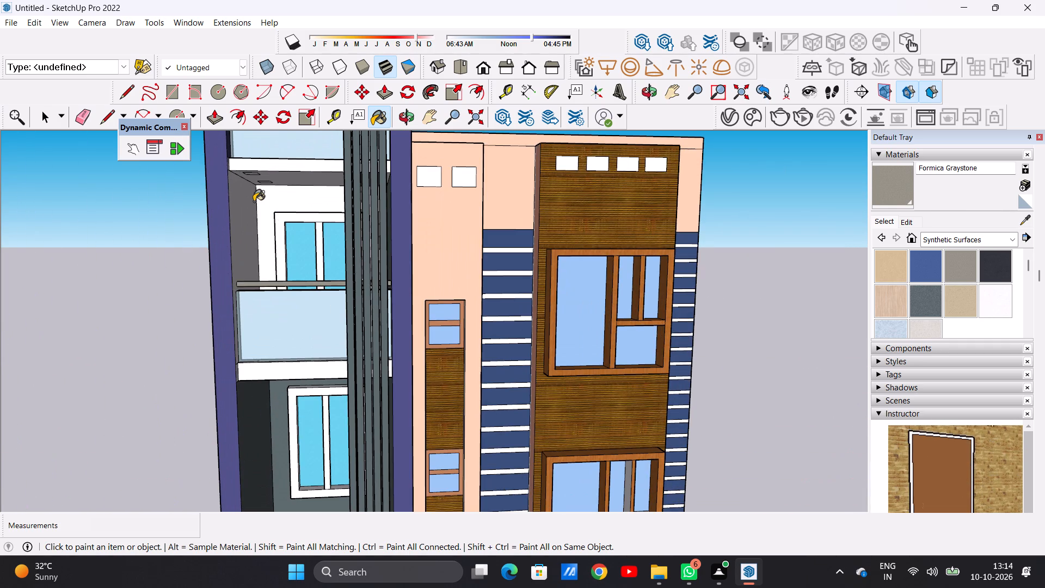
left_click(263, 201)
scroll(268, 266, "down", 17)
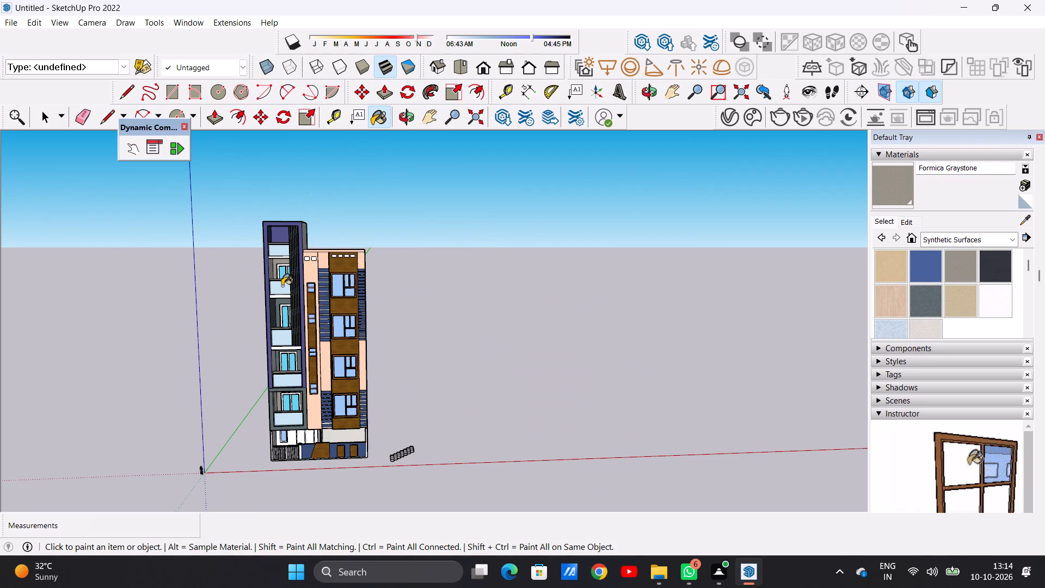
key("space")
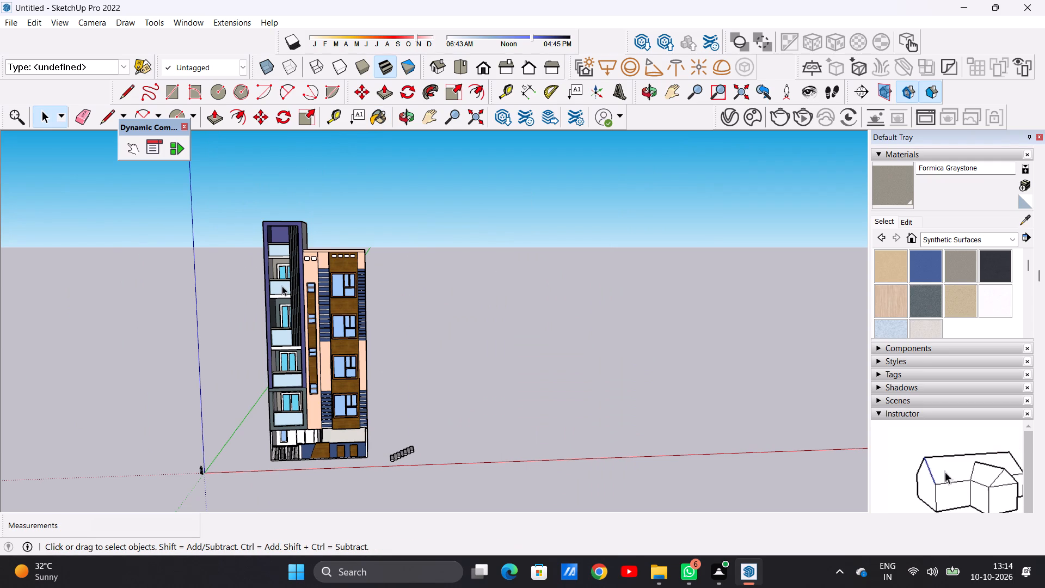
Paint the frame of the small ground-floor window with Wood Veneer 01 from the Wood collection.
scroll(312, 423, "up", 15)
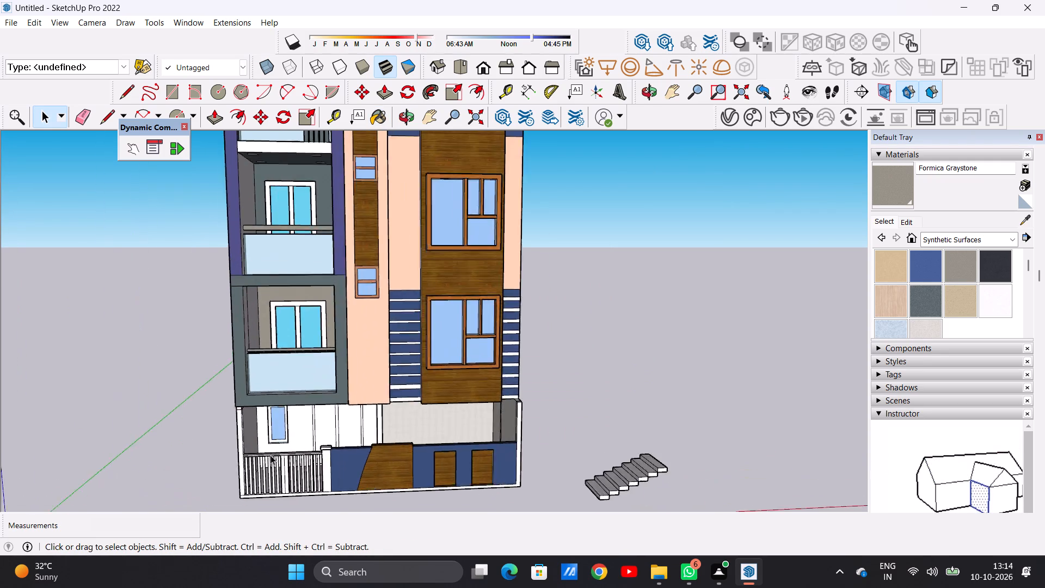
scroll(271, 455, "up", 3)
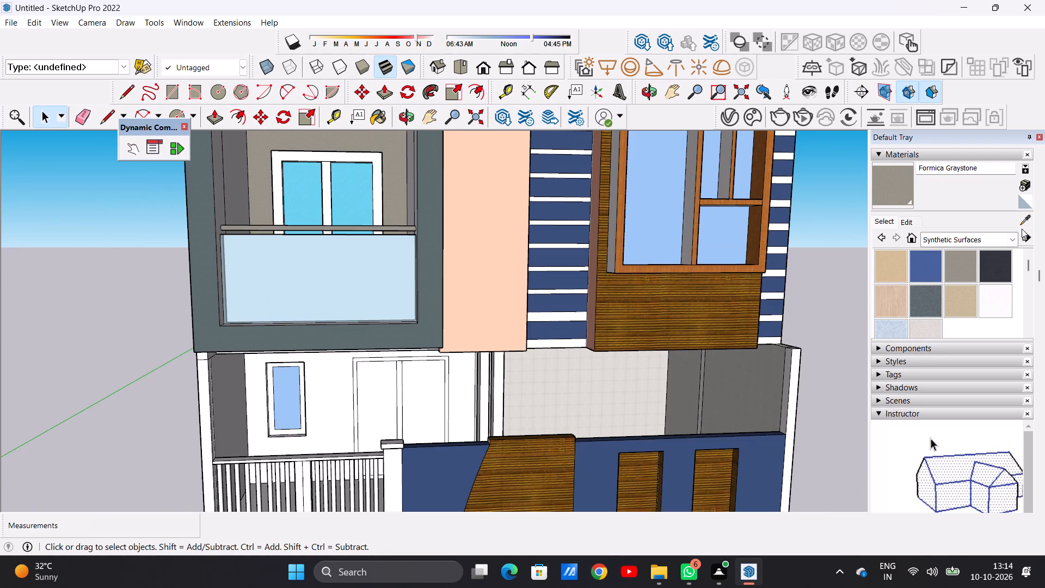
left_click(1007, 240)
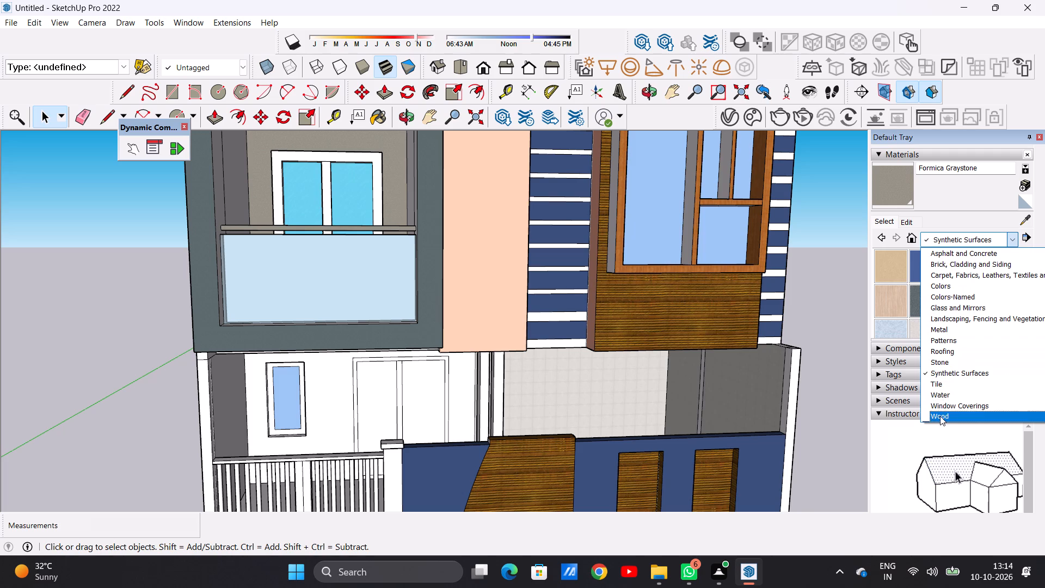
left_click(940, 416)
left_click(962, 325)
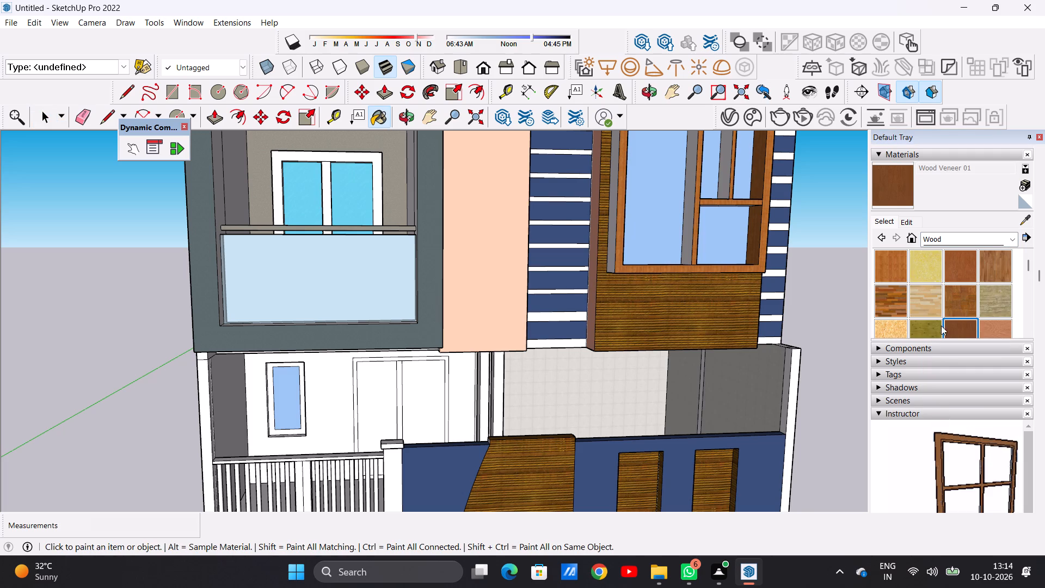
scroll(294, 422, "up", 14)
left_click(225, 407)
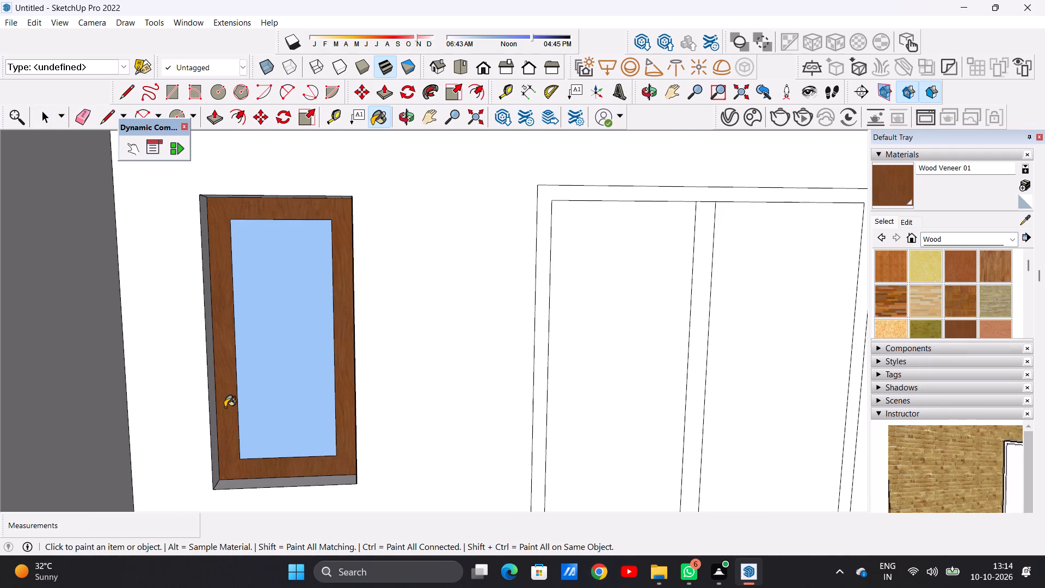
scroll(225, 407, "down", 11)
Paint the ground-floor double door's frame and centre mullion with Wood Veneer 01.
scroll(418, 324, "up", 5)
left_click(446, 342)
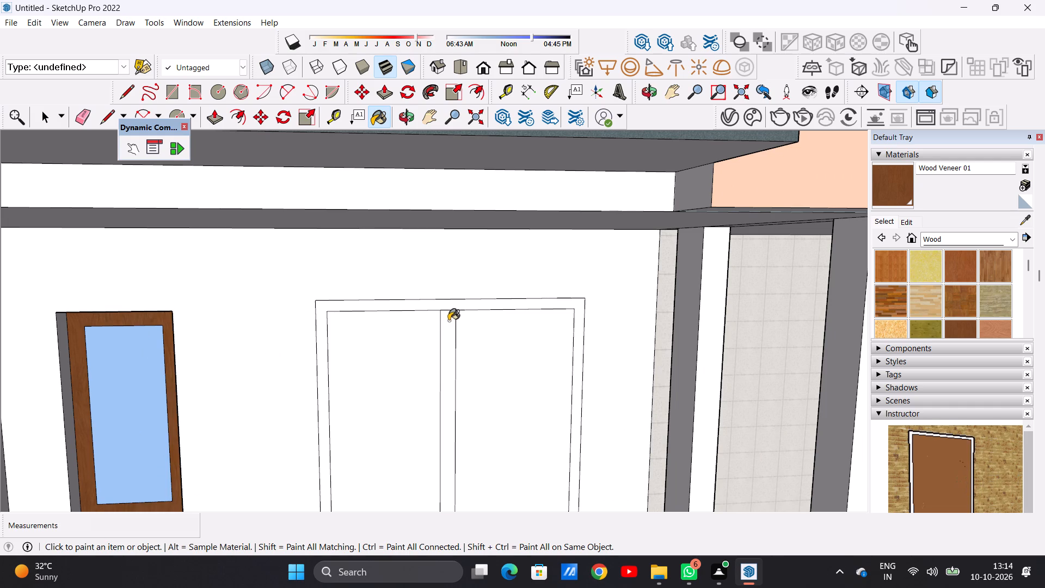
left_click(449, 303)
scroll(385, 357, "down", 11)
scroll(393, 388, "up", 5)
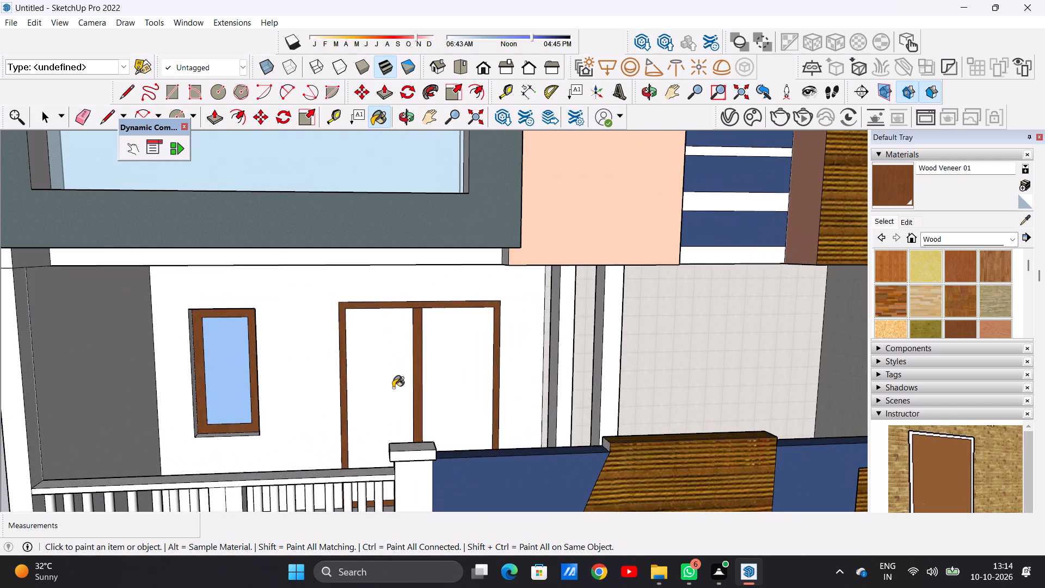
key("space")
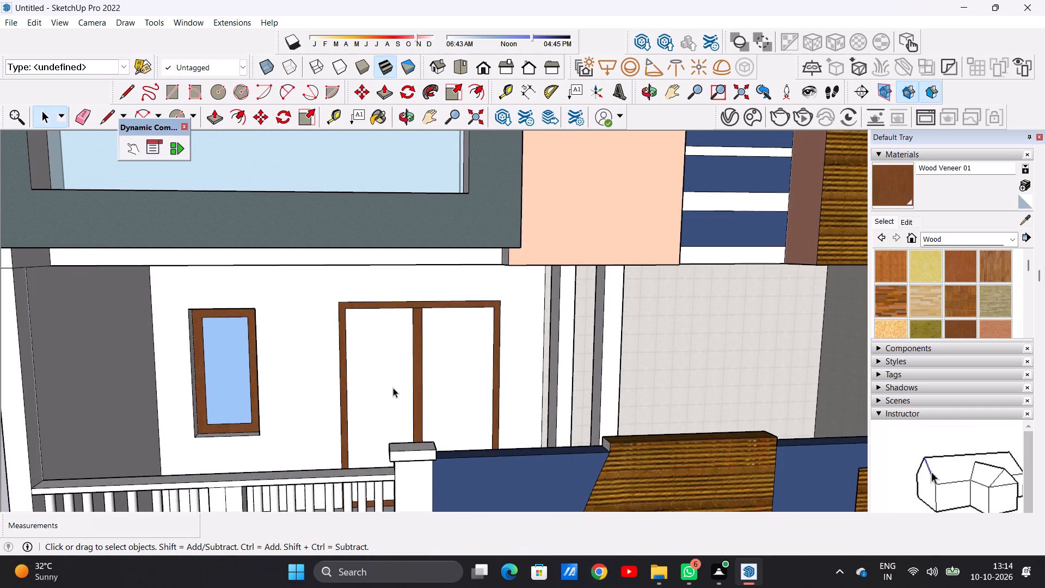
Paint both panels of the ground-floor double door with Translucent Glass Blue from the Glass and Mirrors collection.
scroll(356, 388, "down", 3)
scroll(360, 388, "up", 6)
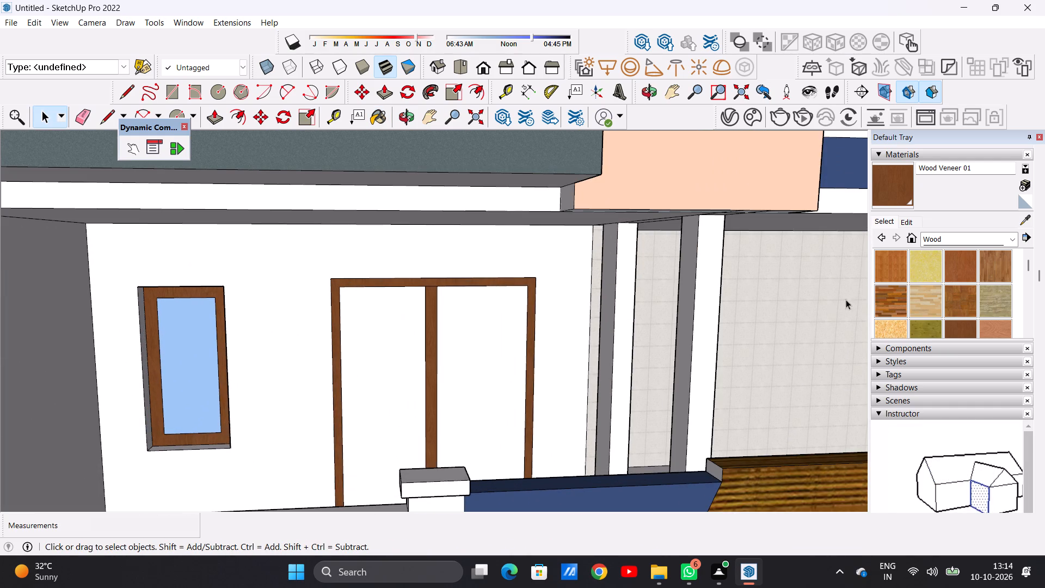
left_click(1011, 235)
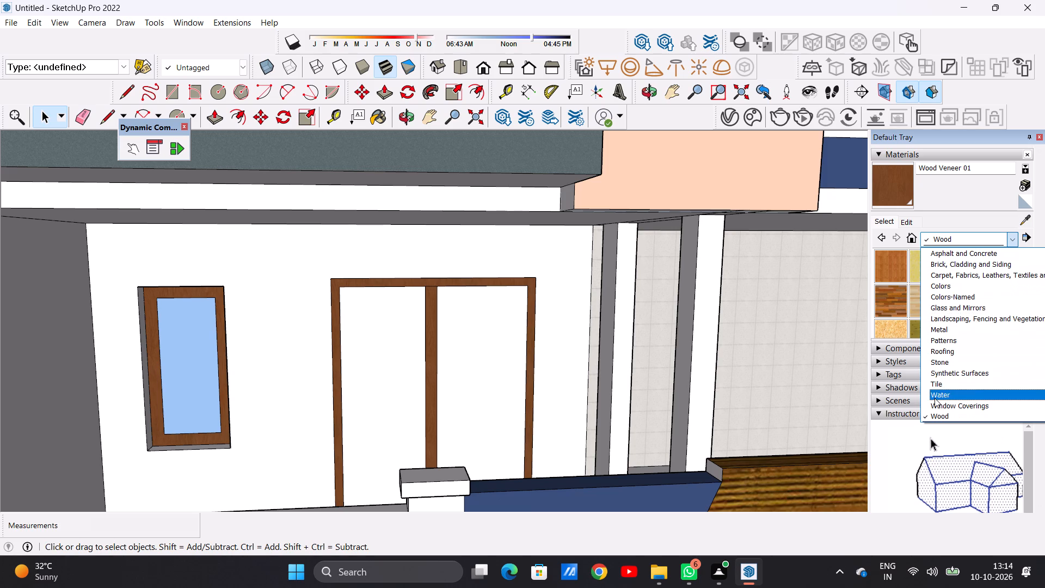
left_click(941, 305)
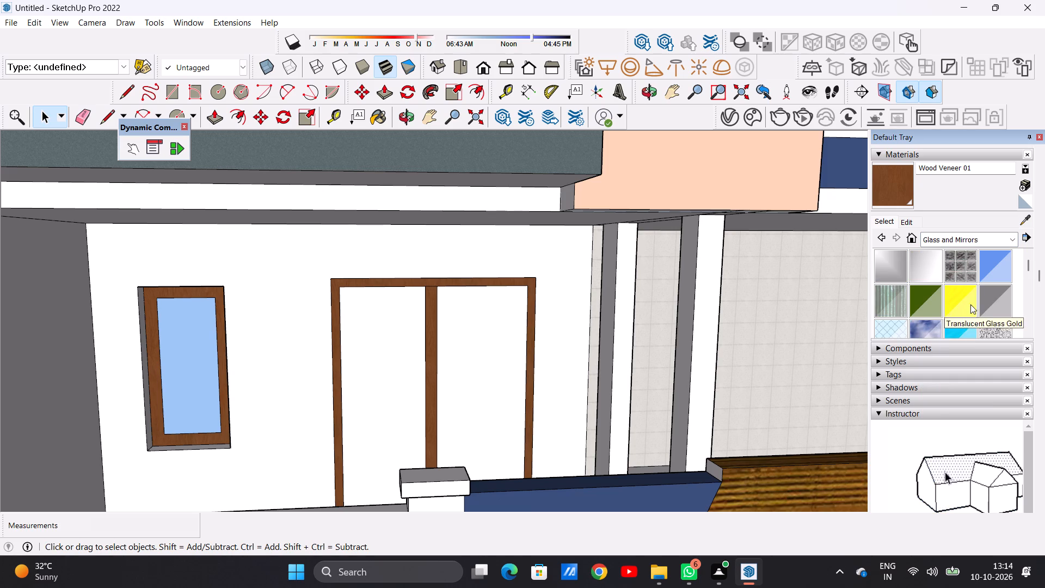
left_click(997, 265)
scroll(468, 355, "up", 2)
scroll(468, 356, "down", 1)
scroll(468, 356, "up", 2)
left_click(468, 356)
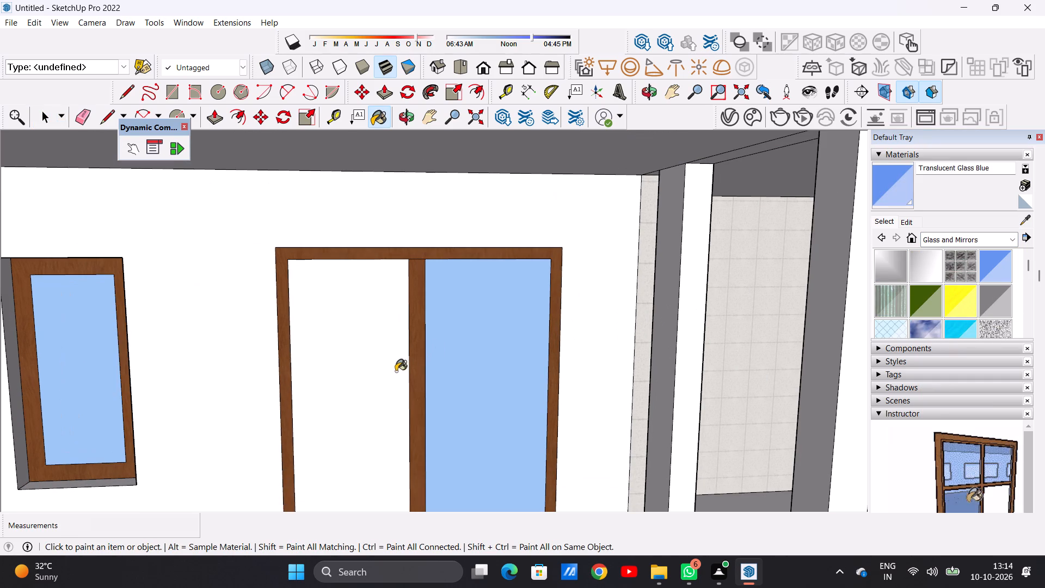
left_click(393, 371)
key("space")
Examine the painted ground floor and overall front elevation for surfaces still without a material.
scroll(393, 372, "down", 15)
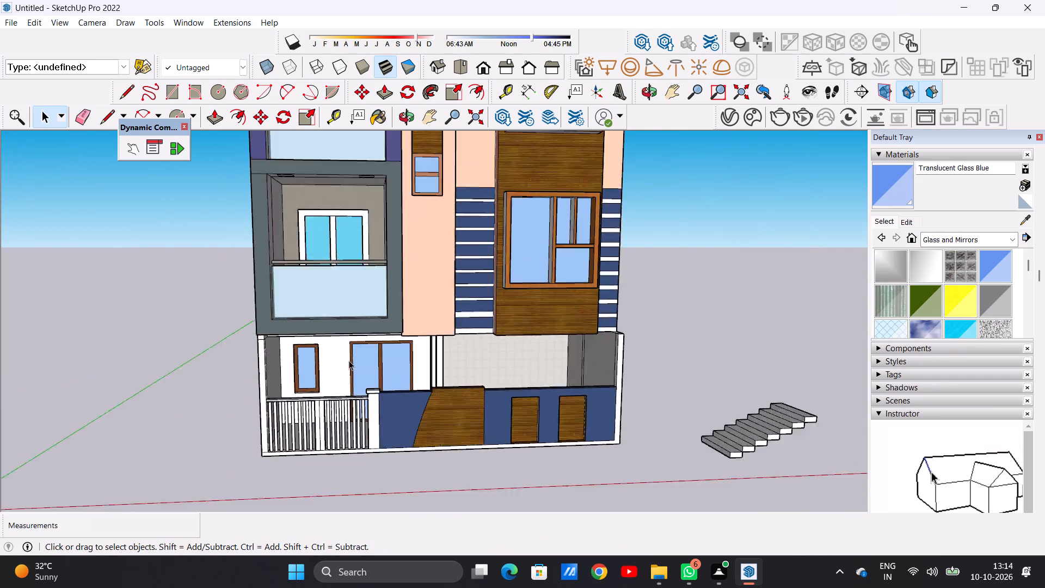
scroll(349, 360, "down", 7)
scroll(414, 379, "up", 5)
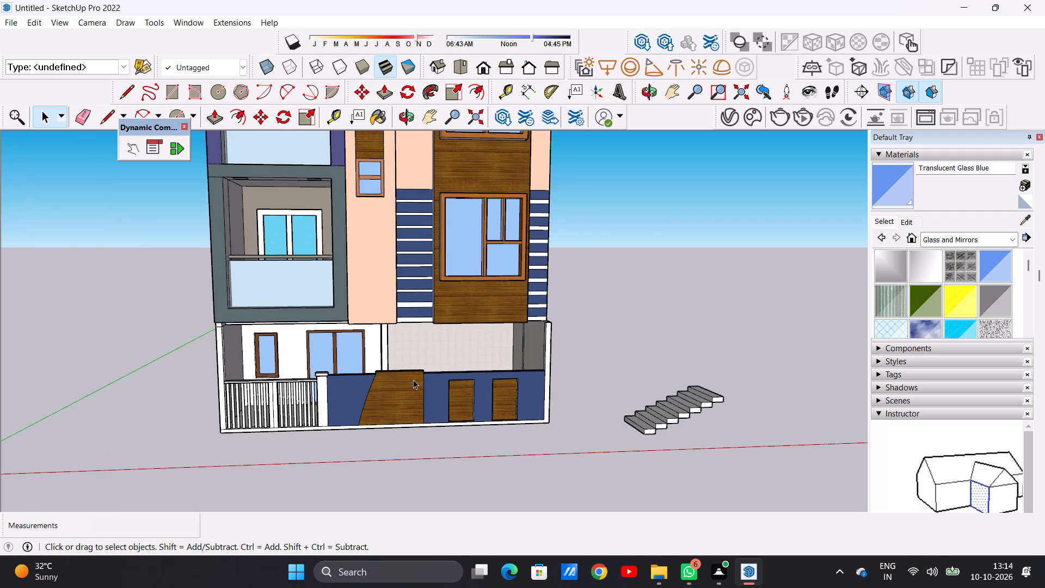
scroll(413, 379, "up", 1)
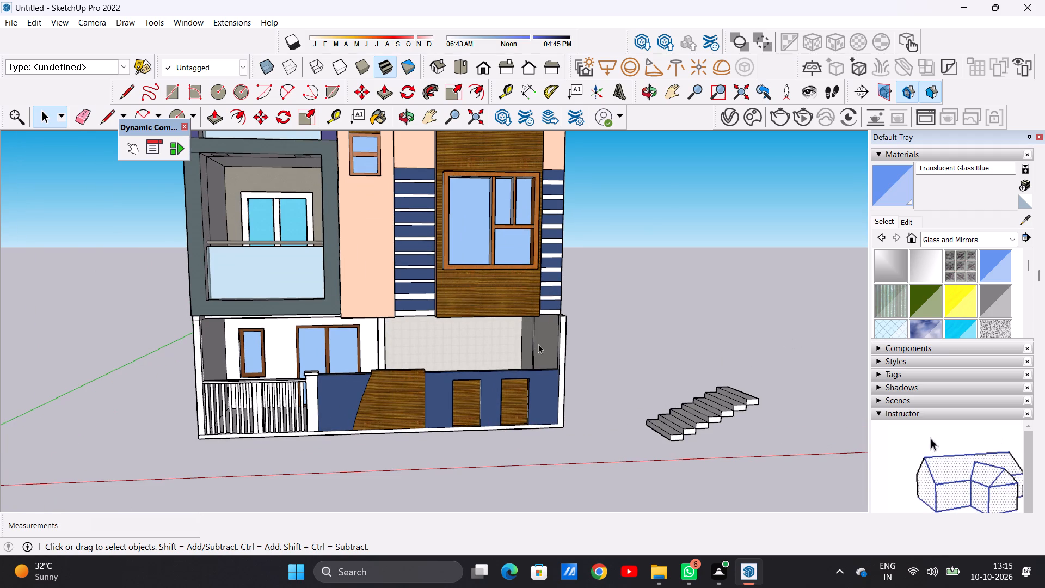
scroll(329, 360, "down", 16)
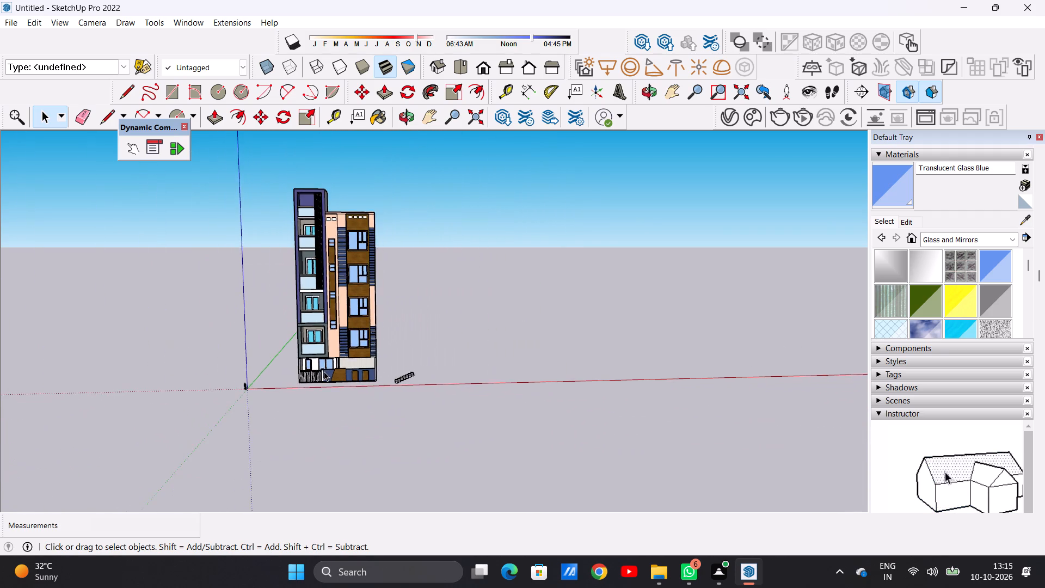
scroll(324, 371, "up", 1)
scroll(323, 371, "down", 1)
scroll(323, 371, "up", 12)
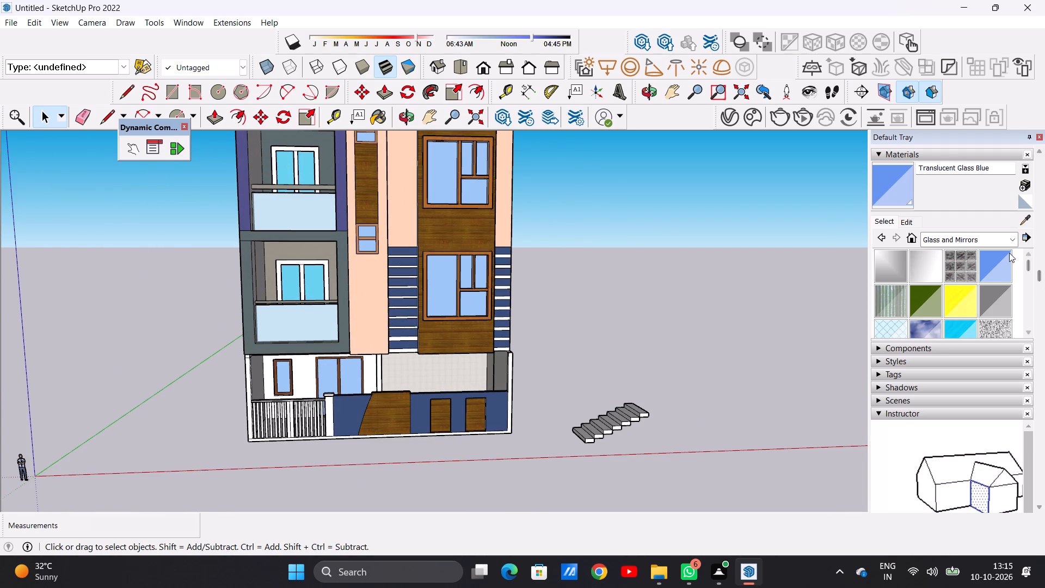
Paint the ground-floor wall around the double door and the adjoining inner side wall with Formica Graystone from the Synthetic Surfaces collection.
left_click(1007, 241)
left_click(938, 378)
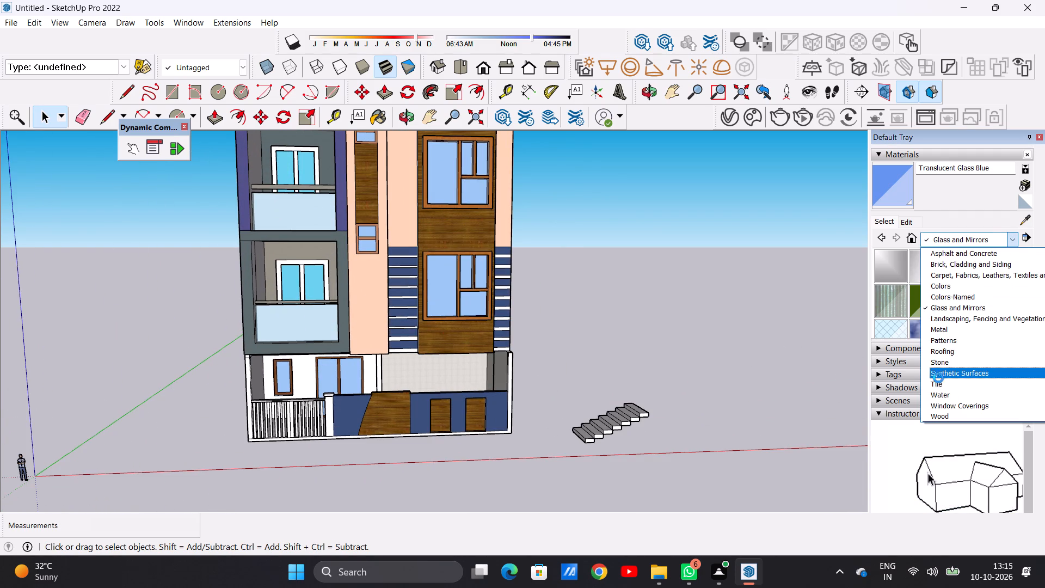
left_click(969, 268)
scroll(394, 376, "up", 2)
scroll(371, 377, "down", 1)
scroll(367, 378, "up", 7)
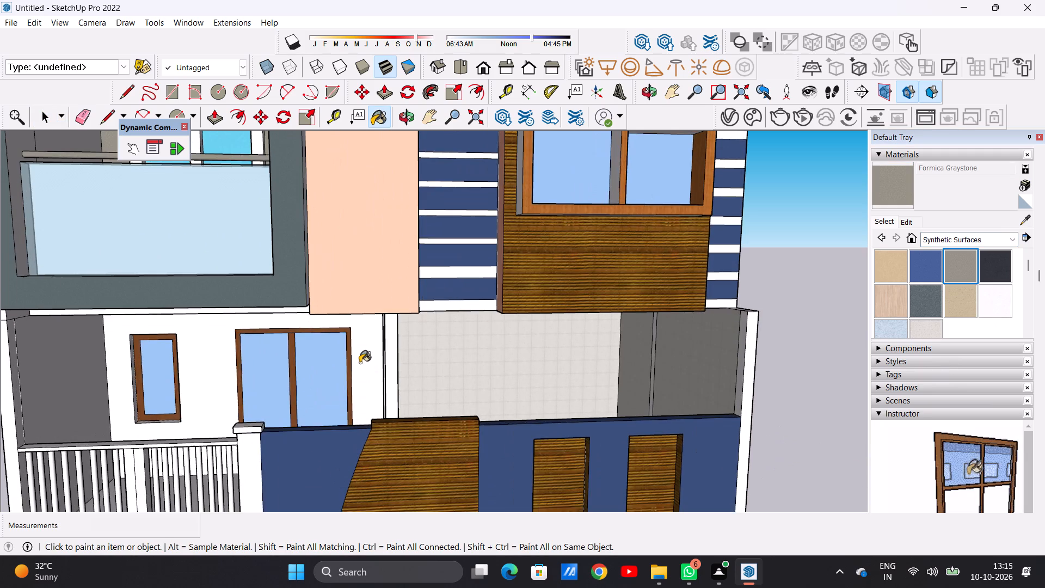
left_click(360, 363)
scroll(346, 376, "down", 5)
middle_click_drag(357, 379, 189, 375)
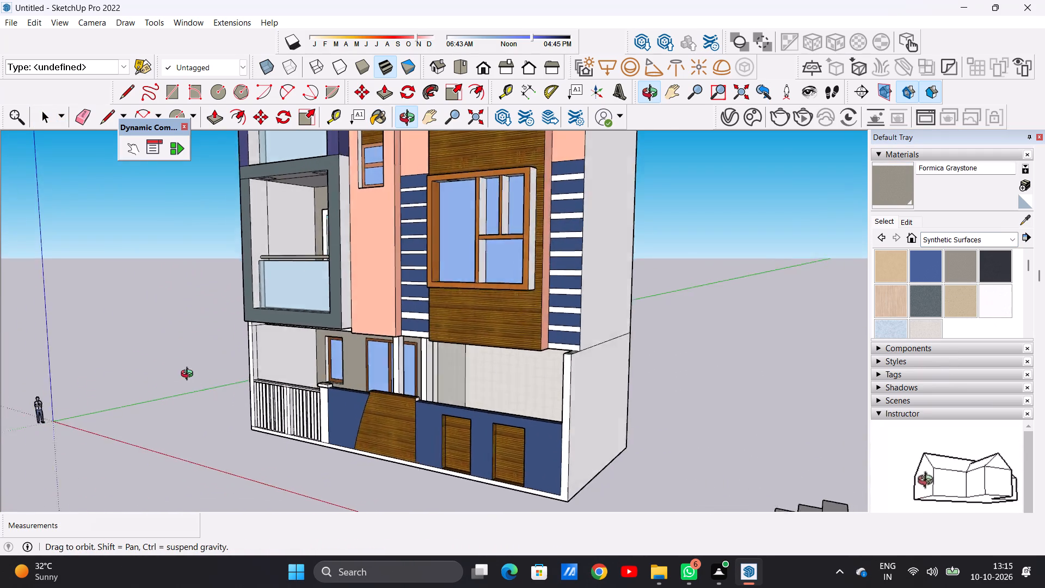
middle_click_drag(189, 375, 212, 438)
scroll(262, 351, "up", 7)
left_click(254, 342)
scroll(276, 387, "down", 5)
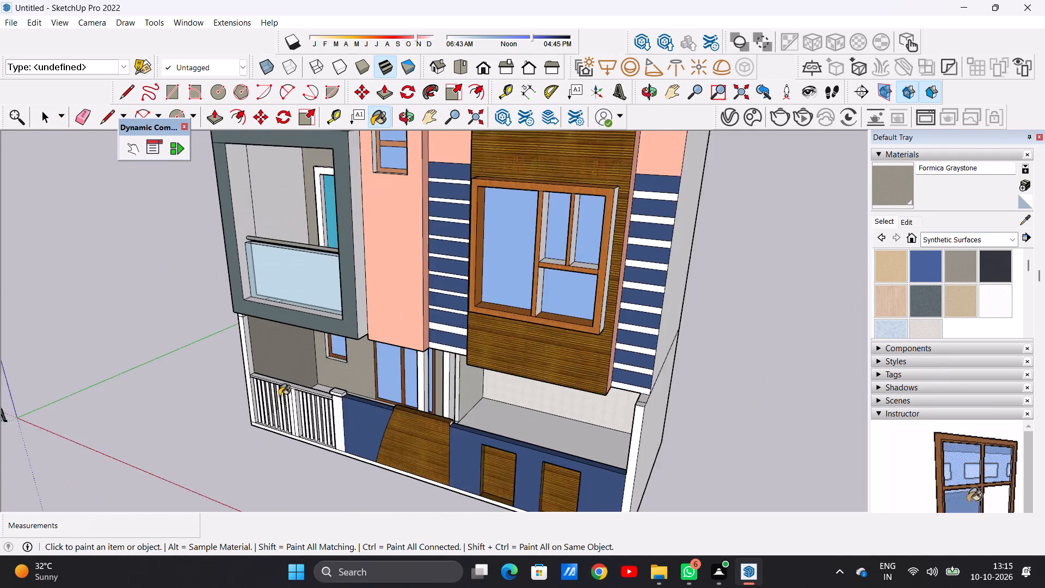
Paint the front and top edge faces of the ground-floor end wall beside the recessed wood panels with Formica Graystone.
scroll(279, 396, "down", 7)
middle_click_drag(305, 416, 619, 384)
middle_click_drag(619, 384, 544, 396)
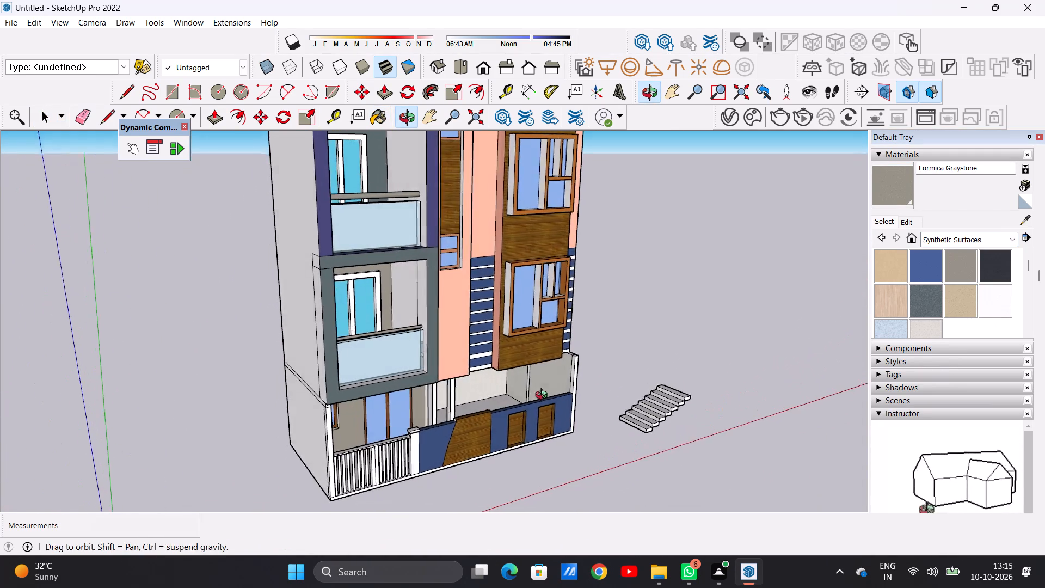
middle_click_drag(544, 396, 540, 397)
scroll(573, 389, "up", 11)
left_click(576, 375)
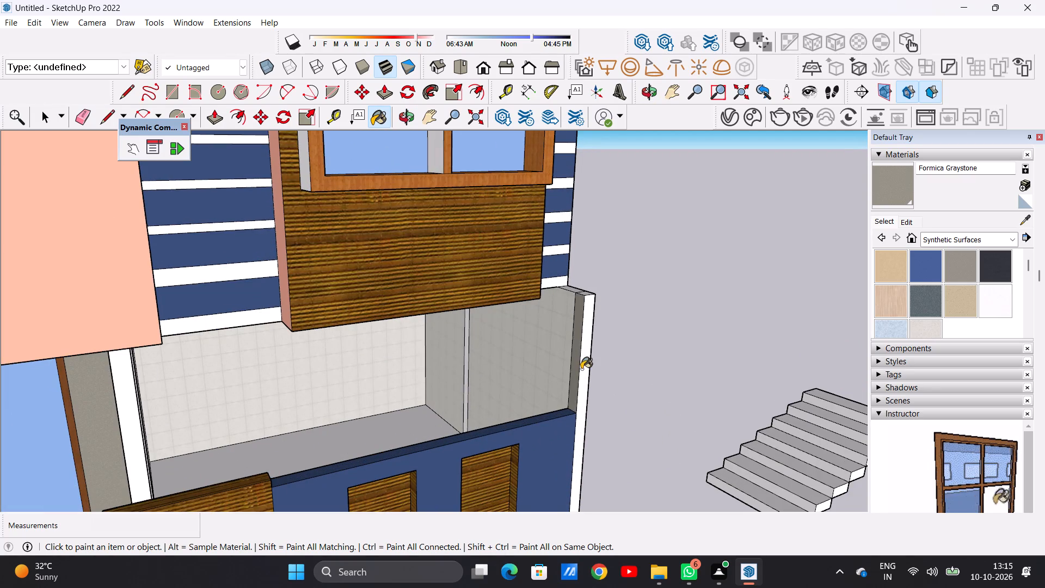
left_click(581, 369)
scroll(562, 400, "down", 9)
middle_click_drag(585, 393, 526, 439)
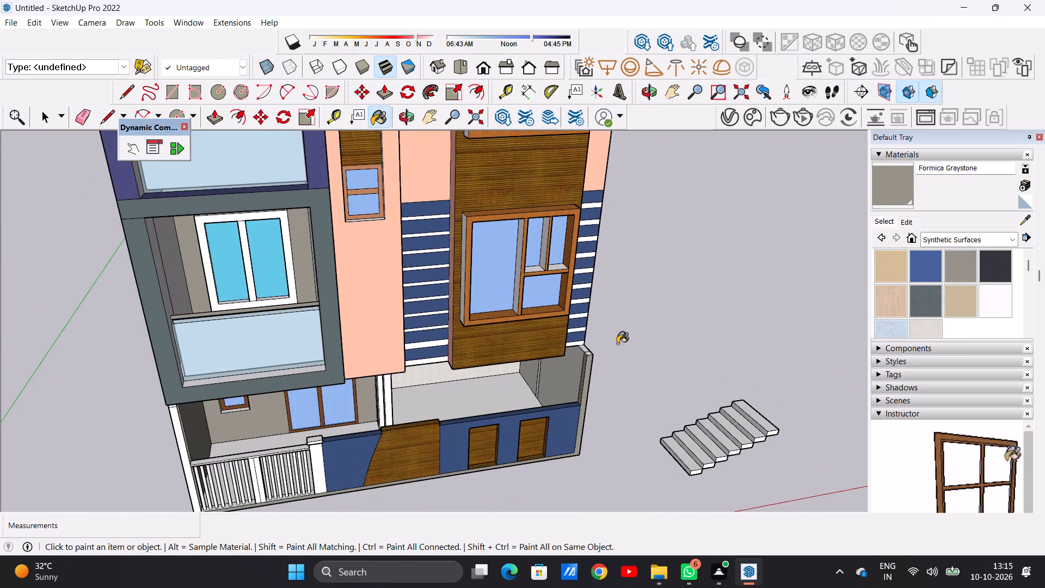
scroll(616, 342, "up", 12)
left_click(572, 369)
left_click(556, 344)
scroll(545, 384, "down", 6)
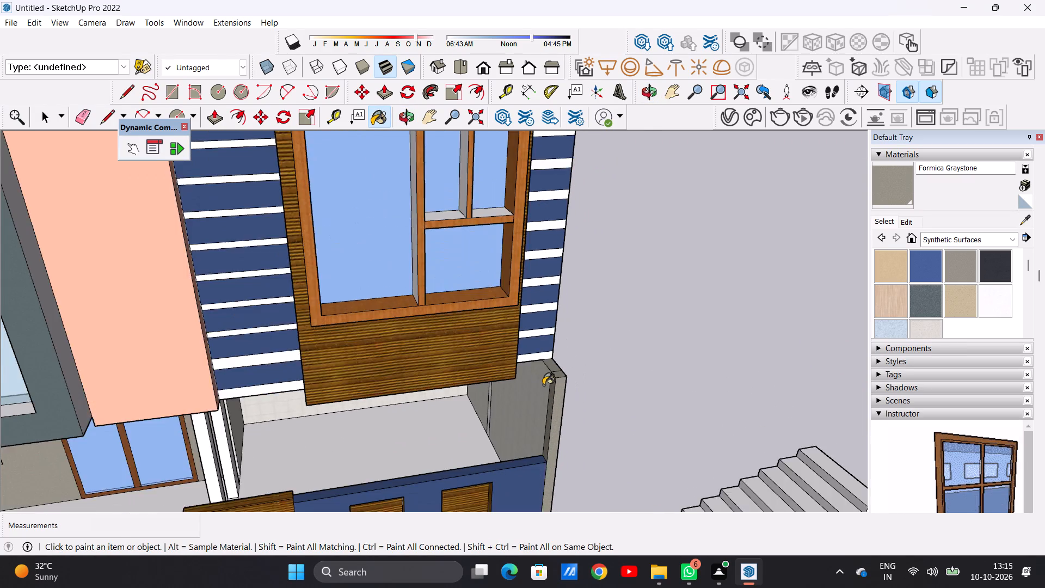
Paint the exposed front and narrow side faces of the ground-floor end wall beside the railing with Formica Graystone.
scroll(543, 385, "down", 11)
scroll(283, 447, "up", 11)
left_click(283, 413)
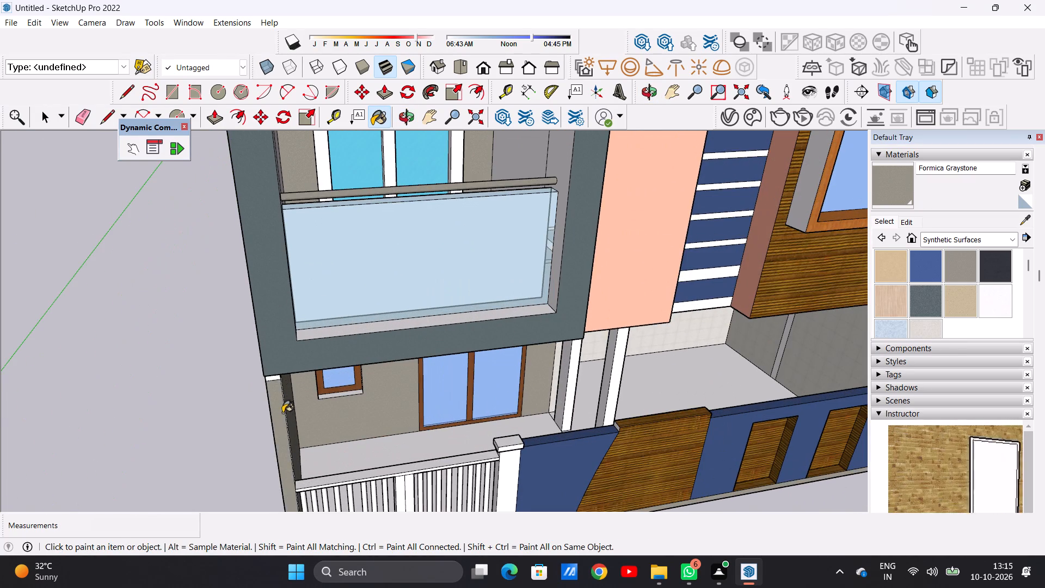
scroll(282, 409, "down", 6)
scroll(275, 391, "up", 14)
left_click(275, 387)
scroll(276, 387, "down", 7)
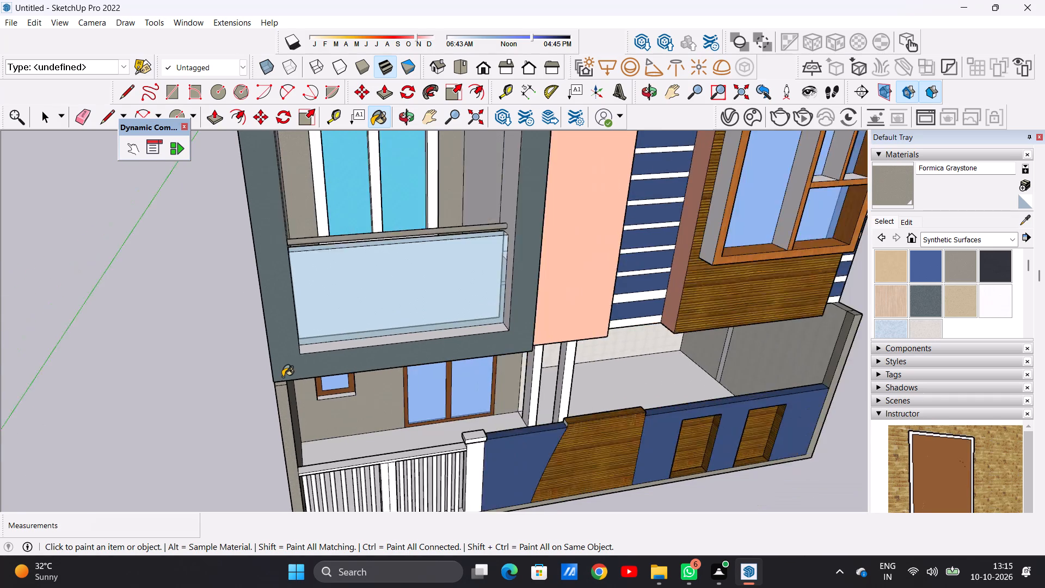
scroll(282, 377, "down", 19)
middle_click_drag(273, 393, 465, 328)
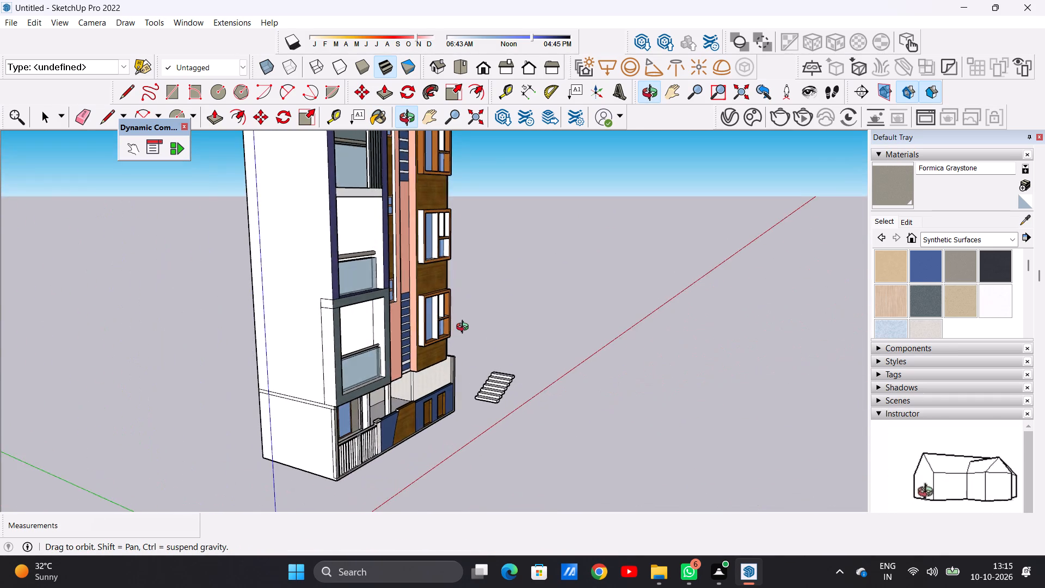
middle_click_drag(465, 328, 420, 357)
scroll(333, 439, "up", 14)
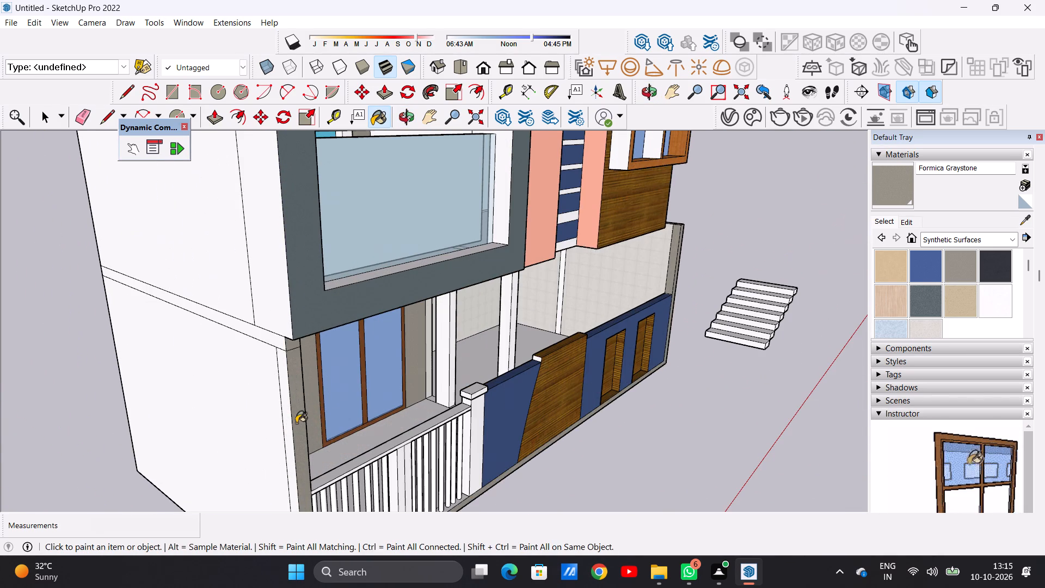
left_click(282, 394)
scroll(278, 399, "down", 8)
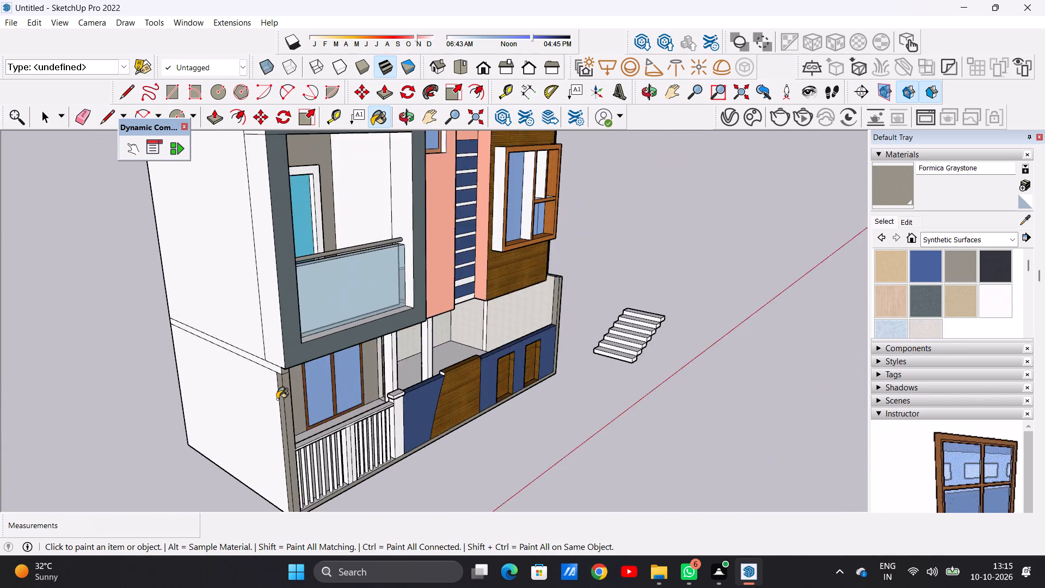
Paint the pillar between the railing and the blue wall, including its cap and side faces, with Quartz Light Brown.
scroll(277, 399, "down", 8)
middle_click_drag(300, 439, 164, 401)
scroll(375, 405, "up", 2)
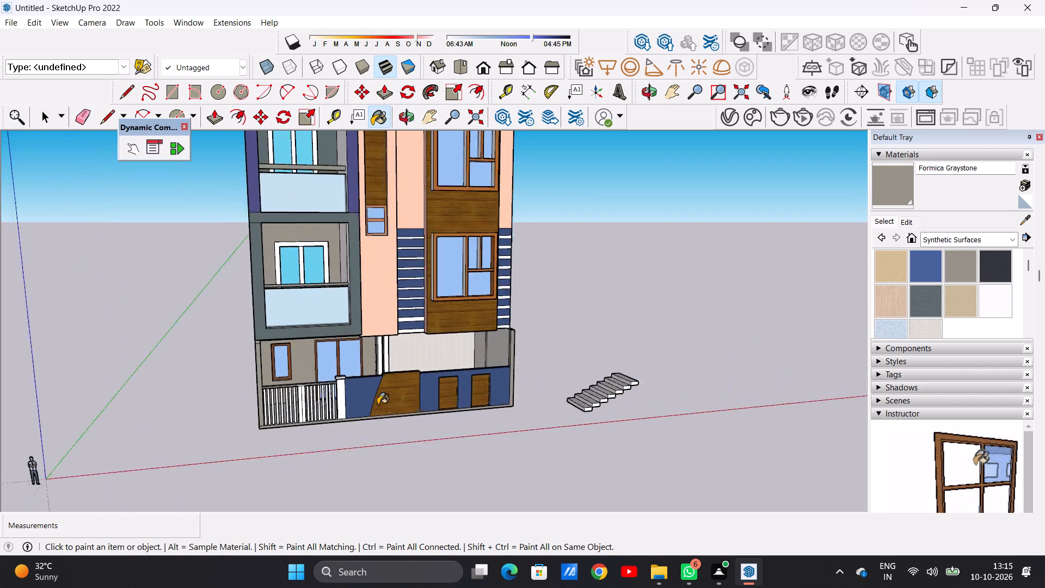
scroll(378, 405, "up", 2)
scroll(321, 401, "up", 6)
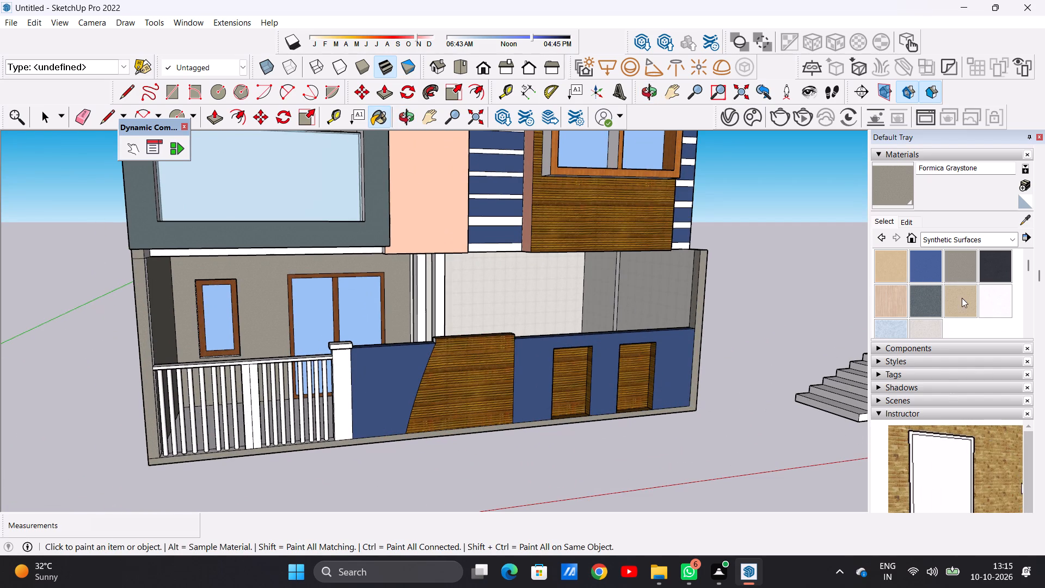
left_click(962, 298)
scroll(346, 396, "up", 6)
left_click(341, 394)
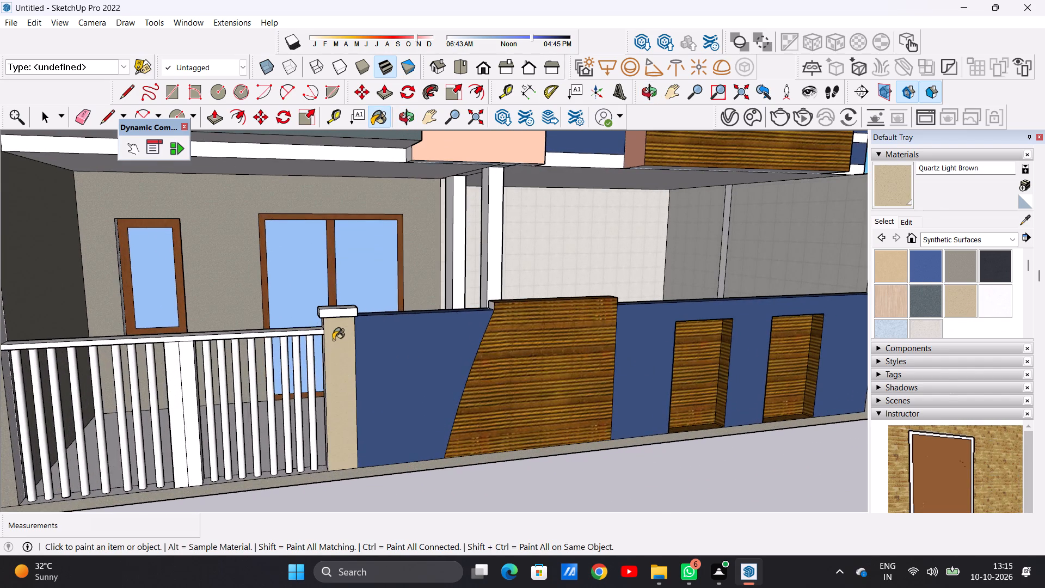
scroll(334, 332, "up", 11)
left_click(325, 279)
middle_click_drag(331, 271, 335, 373)
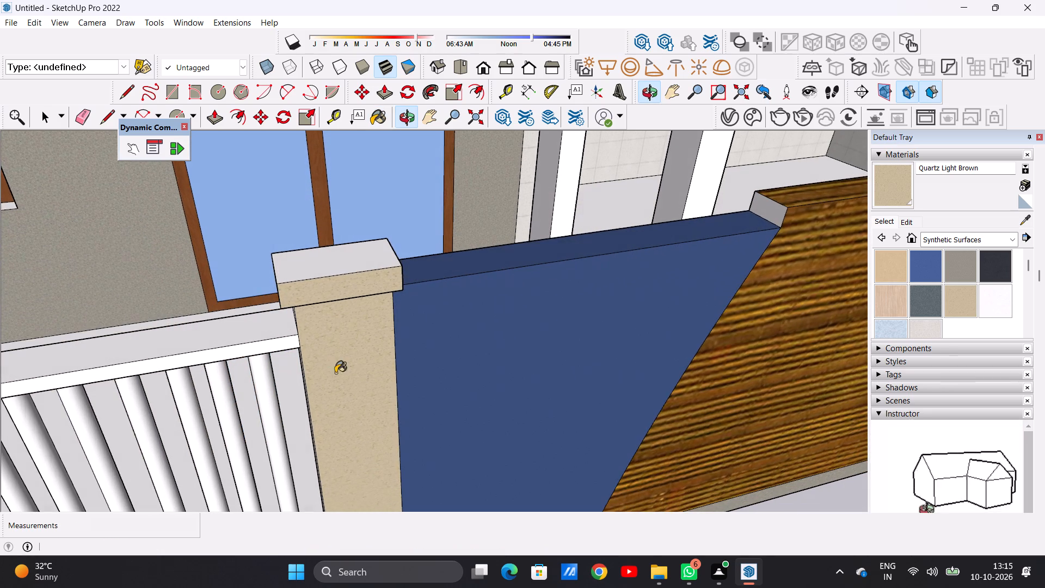
left_click(315, 268)
scroll(321, 271, "down", 7)
middle_click_drag(304, 345, 423, 305)
scroll(396, 299, "up", 4)
left_click(336, 302)
left_click(318, 277)
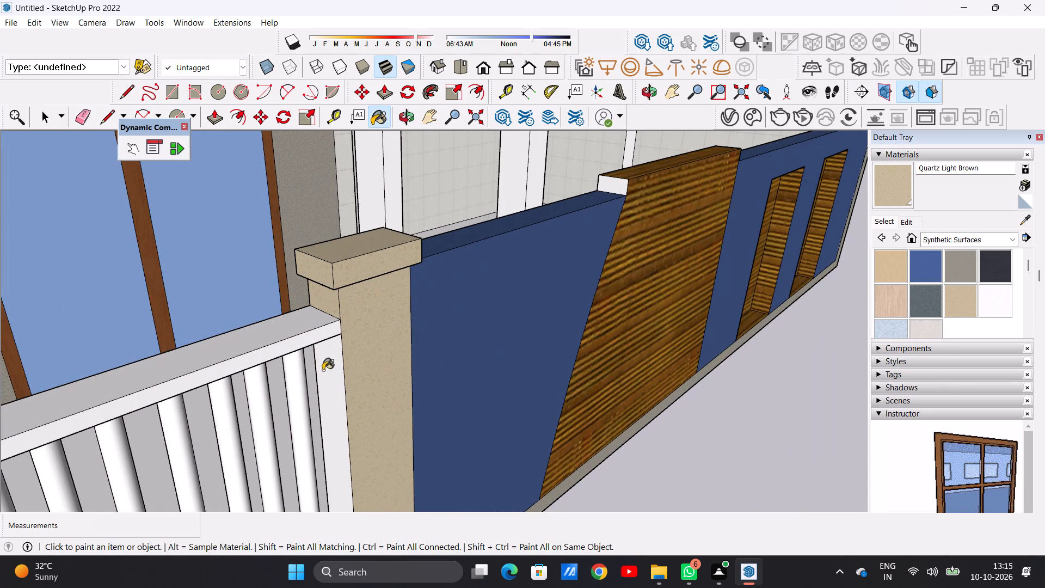
left_click(337, 367)
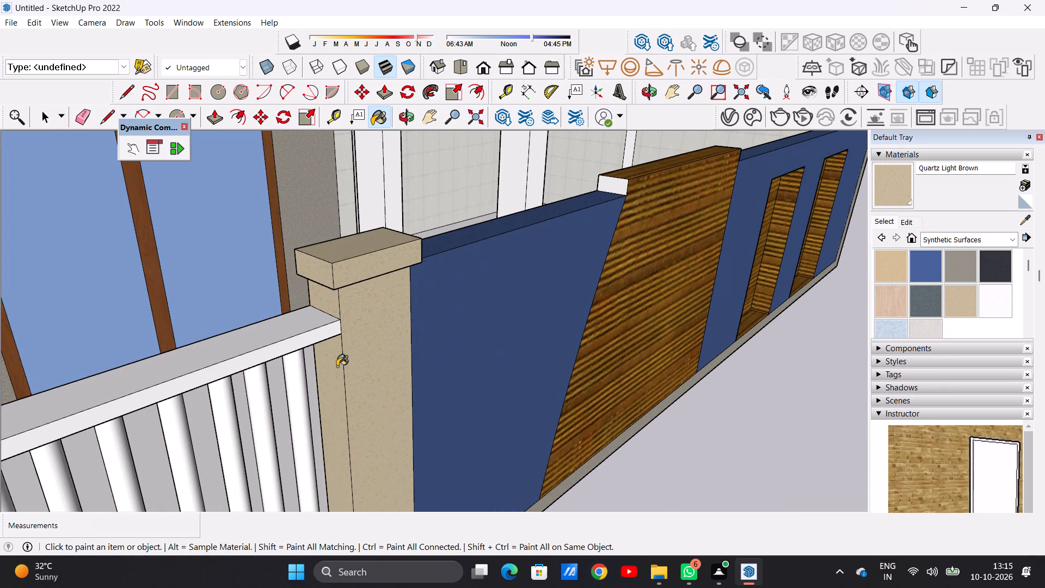
key("space")
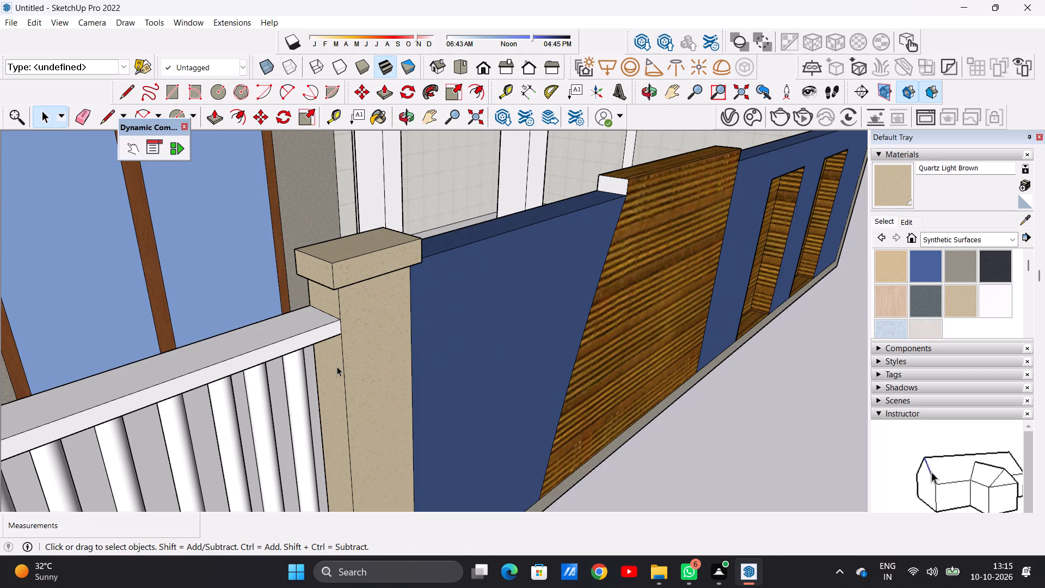
Paint the ground-floor railing's centre post and top rail with Formica Laminate Dark from the Synthetic Surfaces collection.
scroll(332, 365, "down", 5)
scroll(329, 364, "up", 1)
scroll(327, 364, "down", 13)
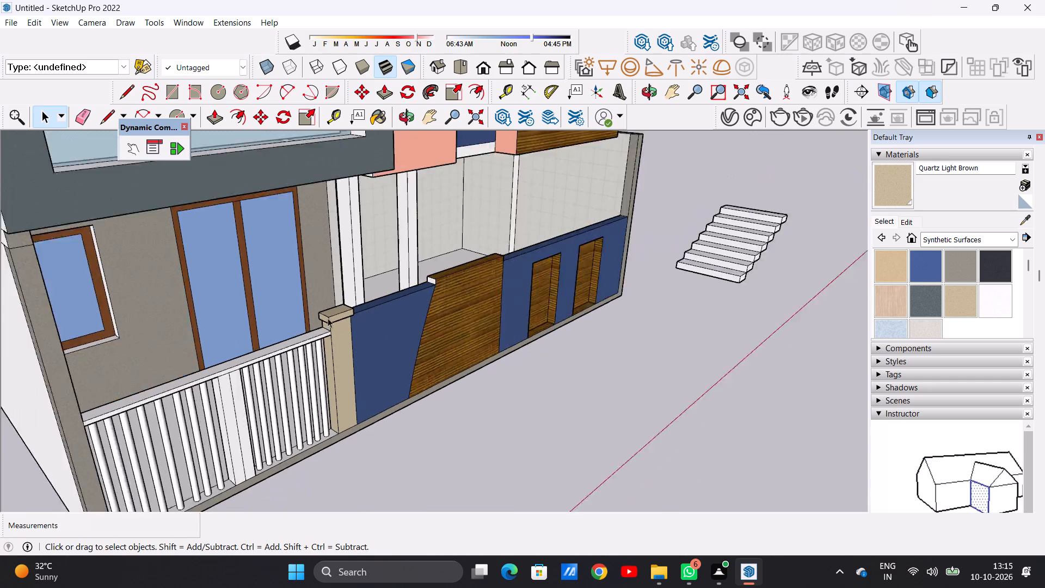
scroll(328, 318, "down", 2)
middle_click_drag(354, 387, 290, 378)
scroll(282, 342, "up", 7)
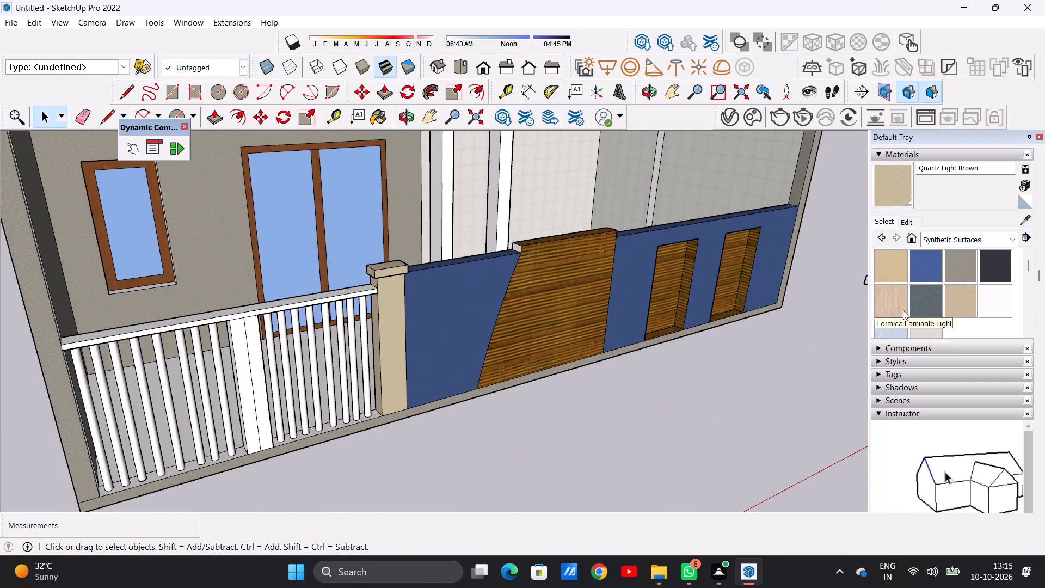
left_click(991, 267)
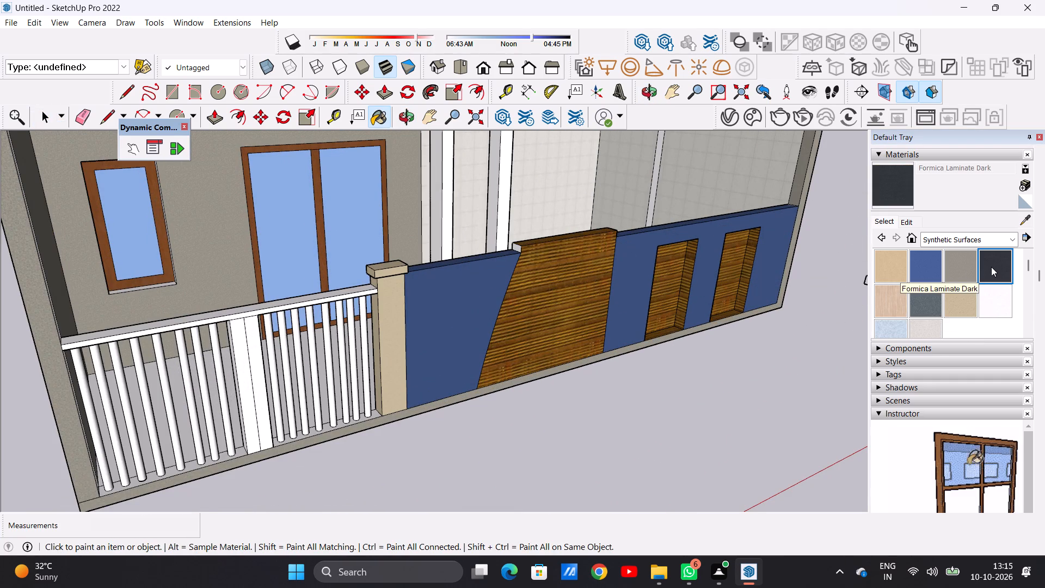
scroll(198, 320, "up", 1)
scroll(199, 321, "down", 1)
scroll(199, 322, "up", 9)
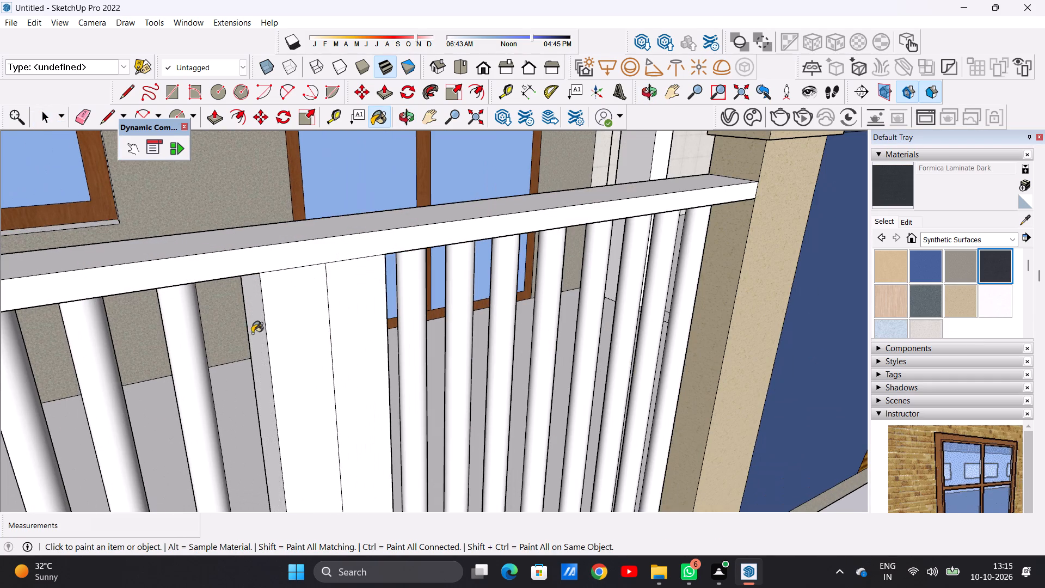
left_click(279, 322)
left_click(355, 321)
left_click(303, 240)
left_click(311, 252)
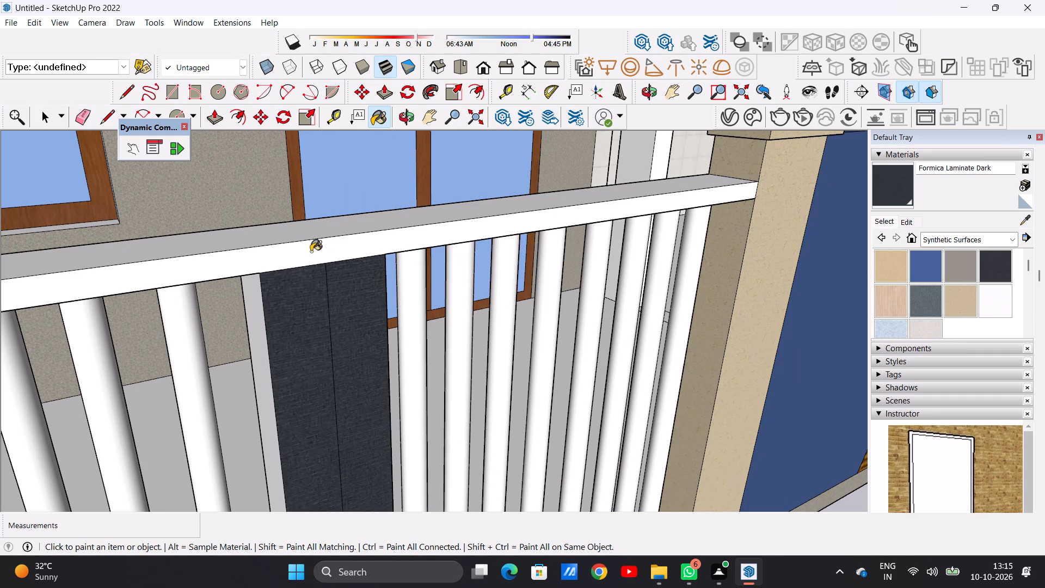
left_click(304, 231)
left_click(260, 315)
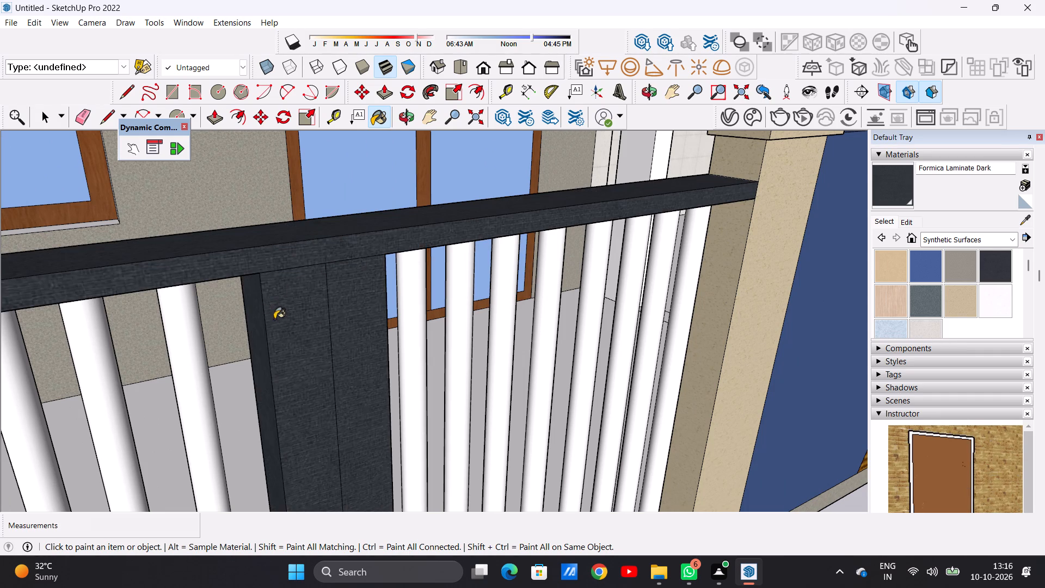
Paint the centre post's remaining side face and all bars between it and the brown pillar with Formica Laminate Dark.
scroll(279, 321, "down", 2)
scroll(279, 321, "up", 2)
scroll(279, 321, "down", 18)
middle_click_drag(341, 357, 235, 345)
scroll(263, 334, "up", 3)
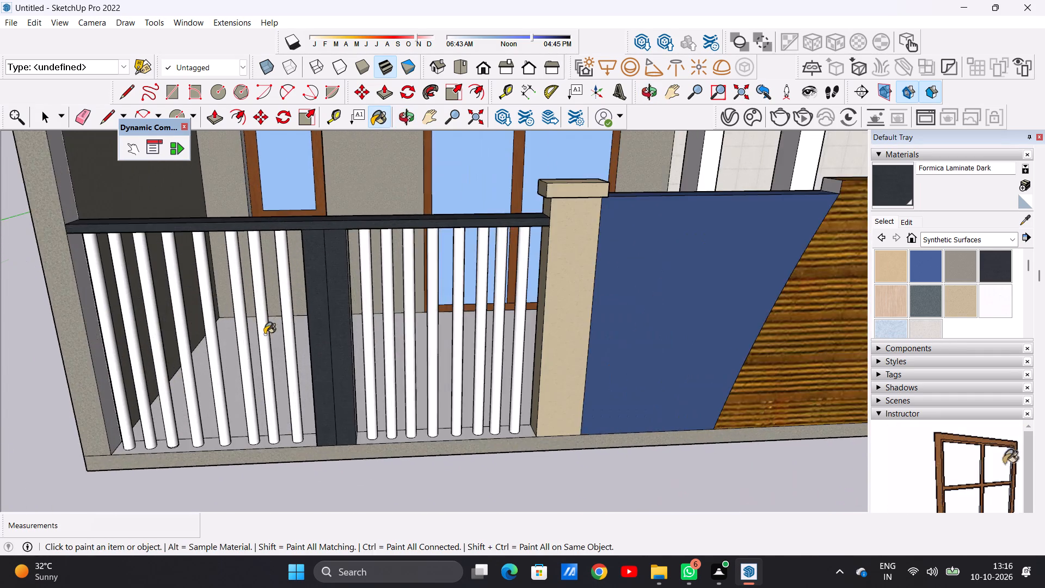
scroll(265, 334, "up", 6)
middle_click_drag(354, 314, 254, 316)
scroll(329, 304, "up", 4)
left_click(370, 286)
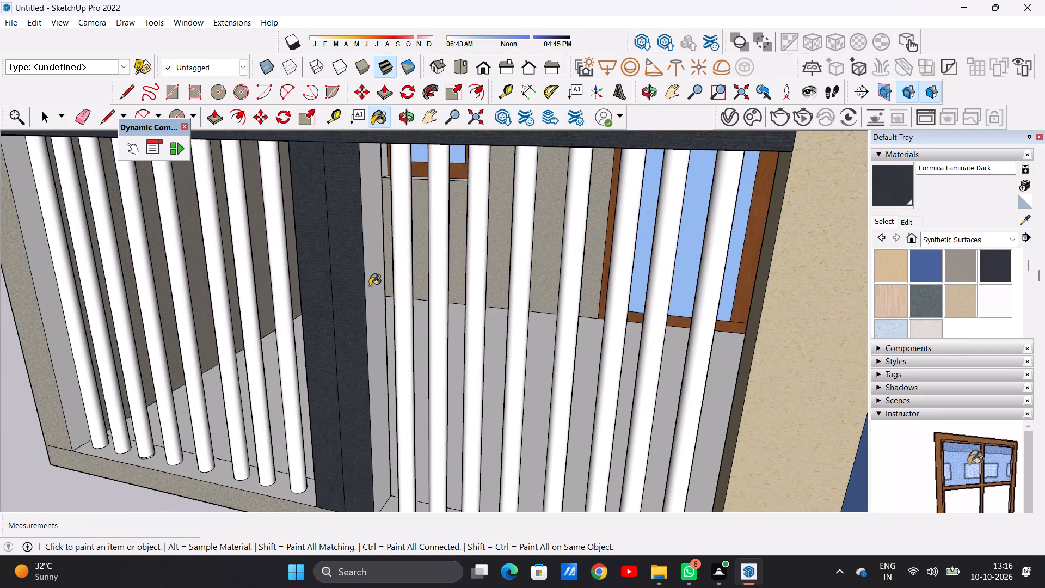
left_click(396, 284)
left_click(433, 287)
left_click(476, 296)
scroll(409, 309, "down", 5)
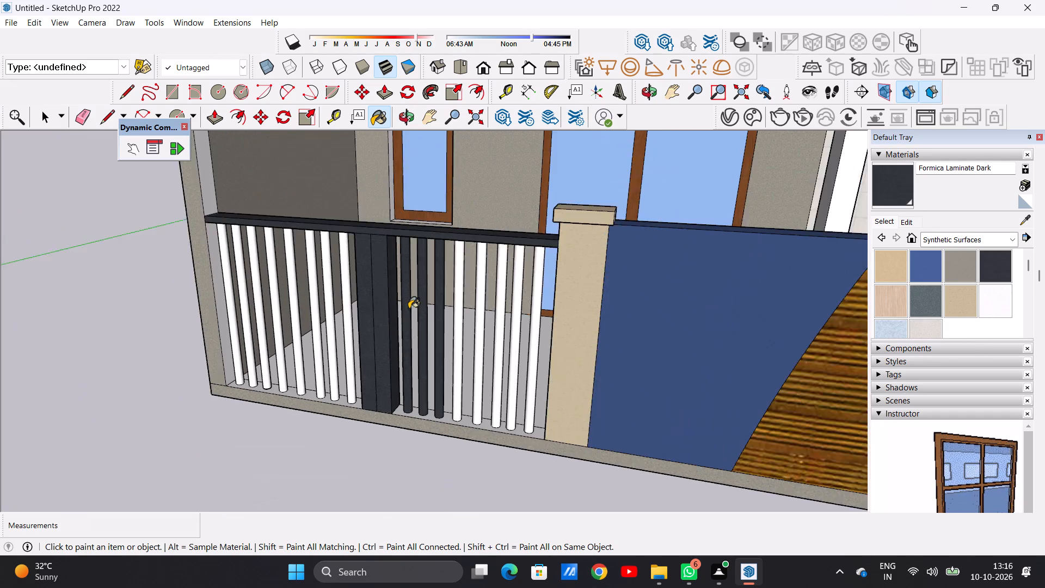
scroll(409, 309, "down", 8)
scroll(462, 305, "up", 7)
left_click(512, 298)
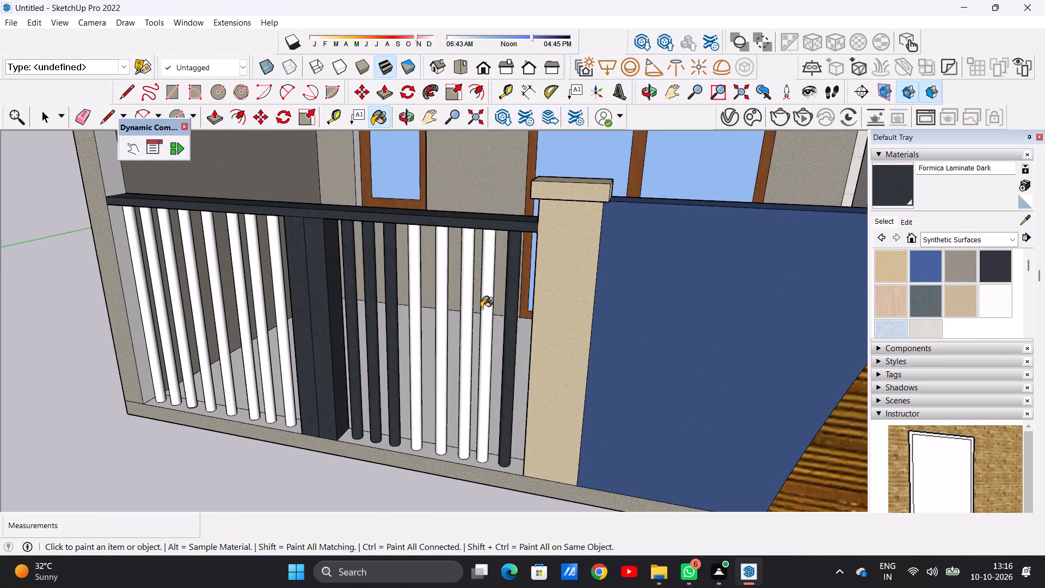
left_click(485, 309)
left_click(466, 309)
left_click(442, 311)
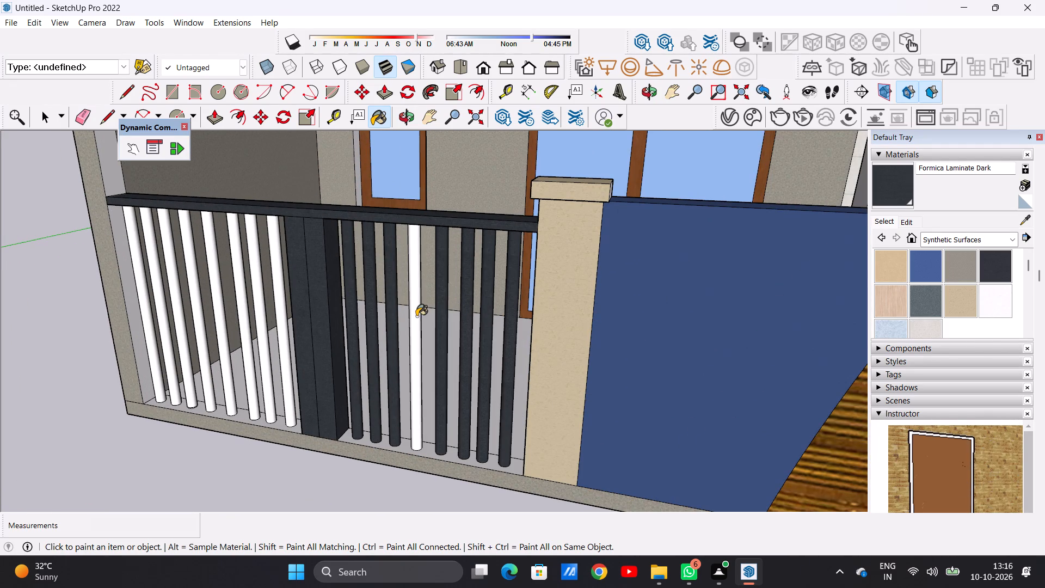
left_click(416, 316)
Paint the base surface beneath both sections of railing bars with Formica Laminate Dark.
scroll(503, 479, "up", 10)
left_click(525, 467)
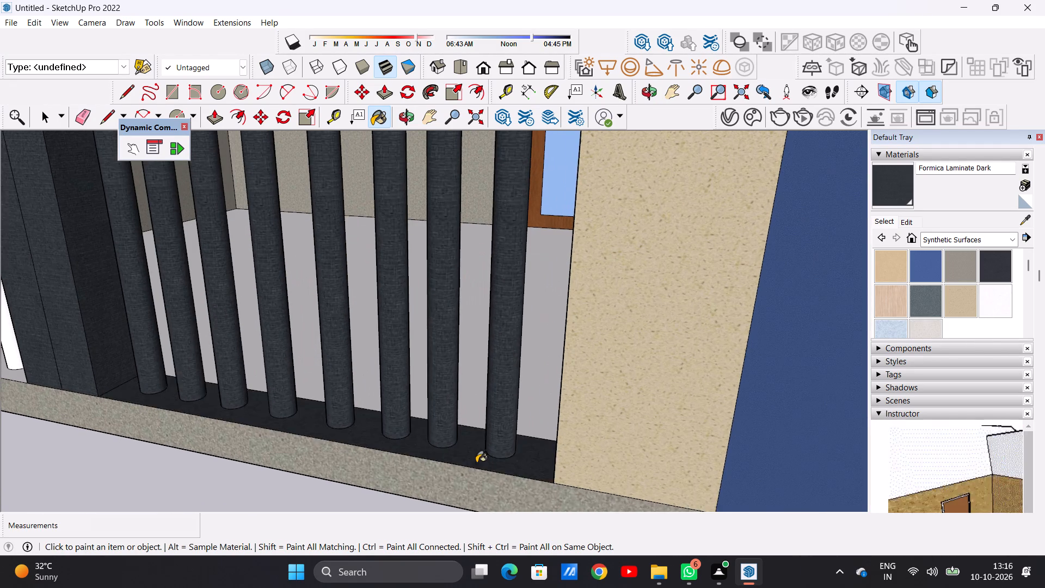
scroll(476, 463, "down", 9)
scroll(277, 388, "up", 6)
left_click(192, 428)
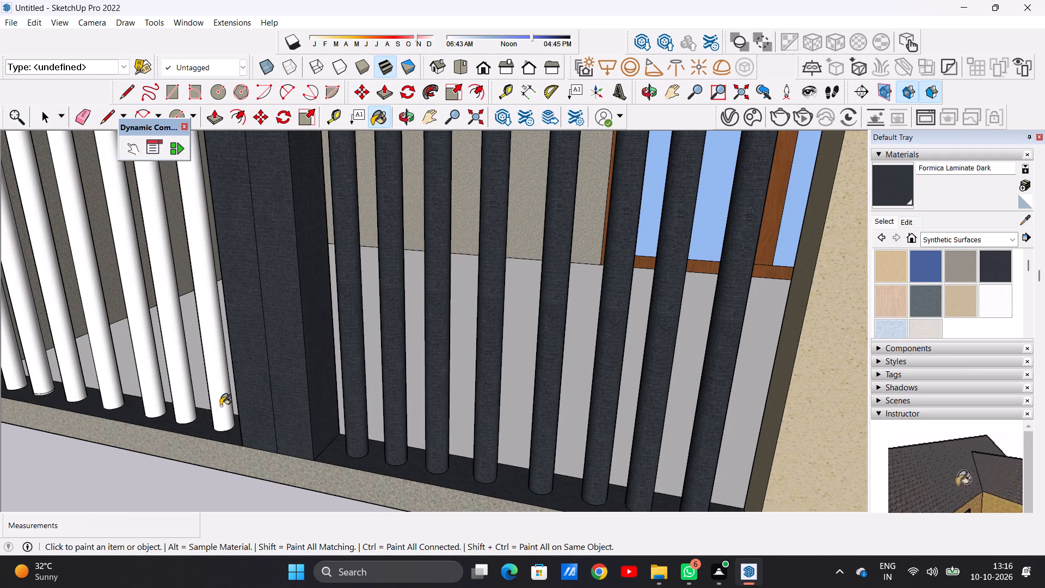
Paint all the remaining white bars on the other side of the railing's centre post with Formica Laminate Dark.
left_click(220, 406)
left_click(185, 398)
left_click(153, 396)
scroll(193, 390, "down", 11)
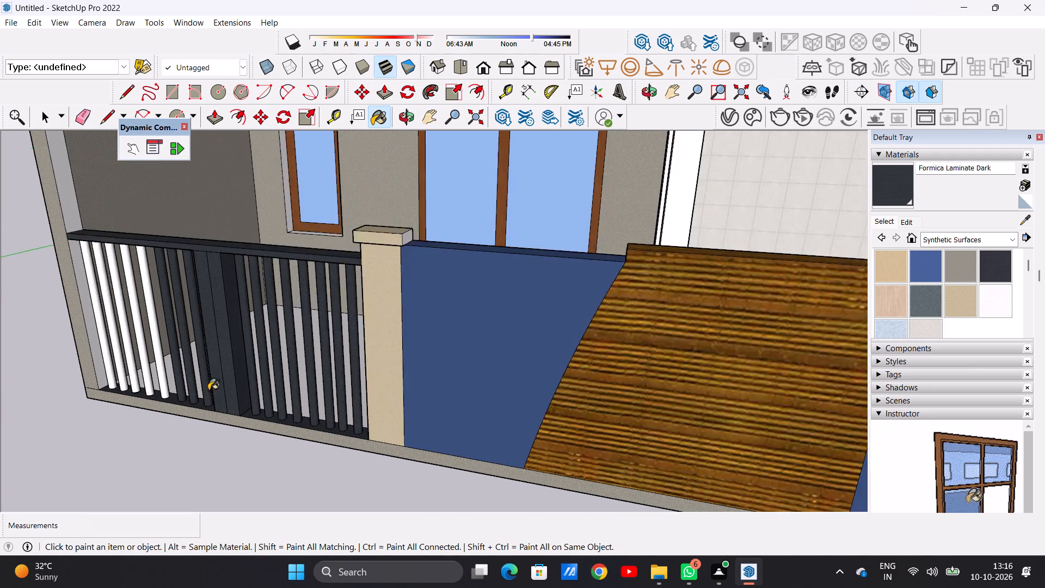
scroll(208, 390, "down", 4)
scroll(182, 340, "up", 12)
left_click(153, 293)
left_click(129, 308)
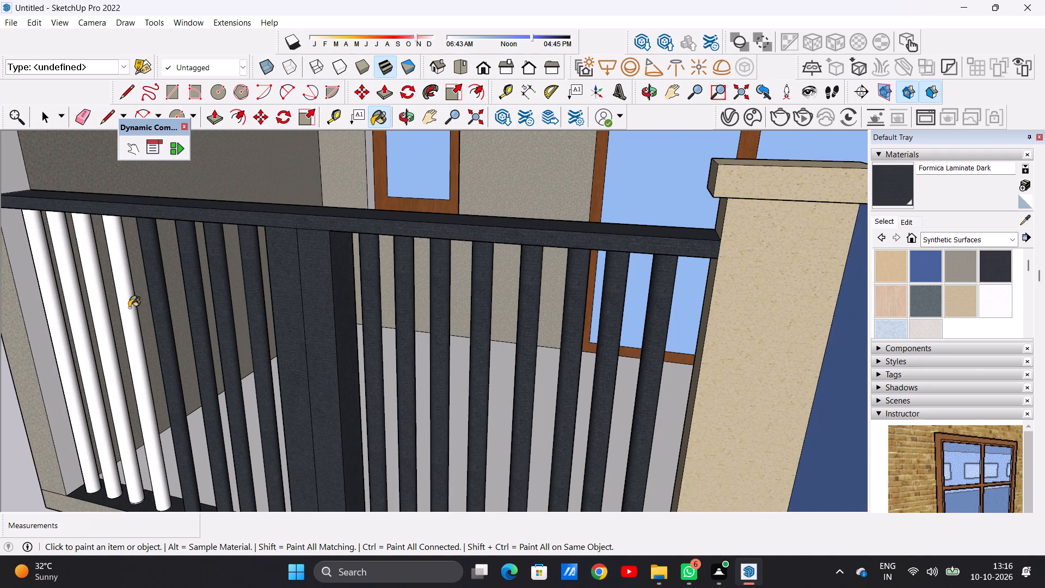
left_click(102, 322)
left_click(83, 327)
left_click(62, 336)
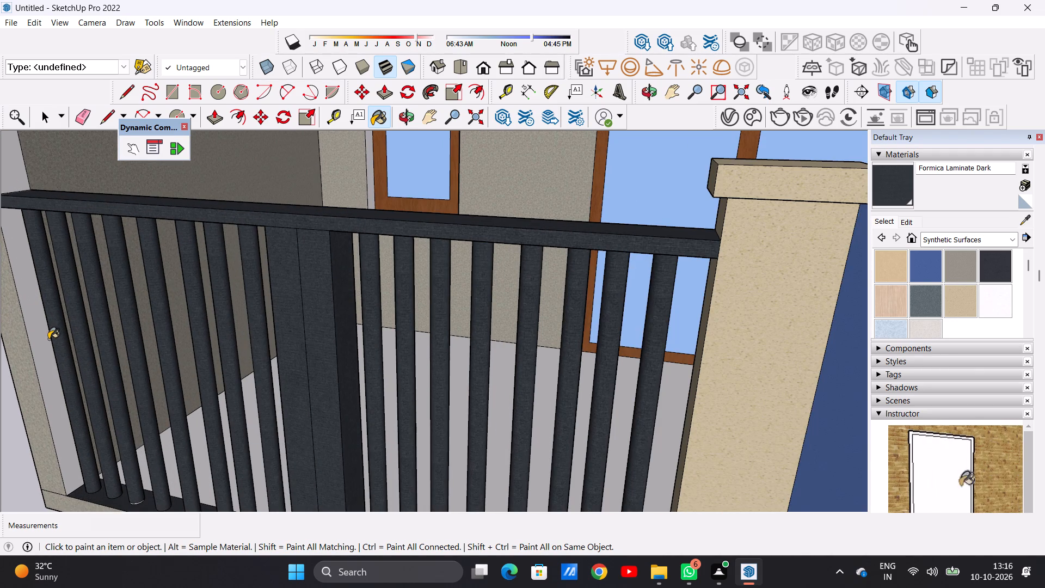
key("space")
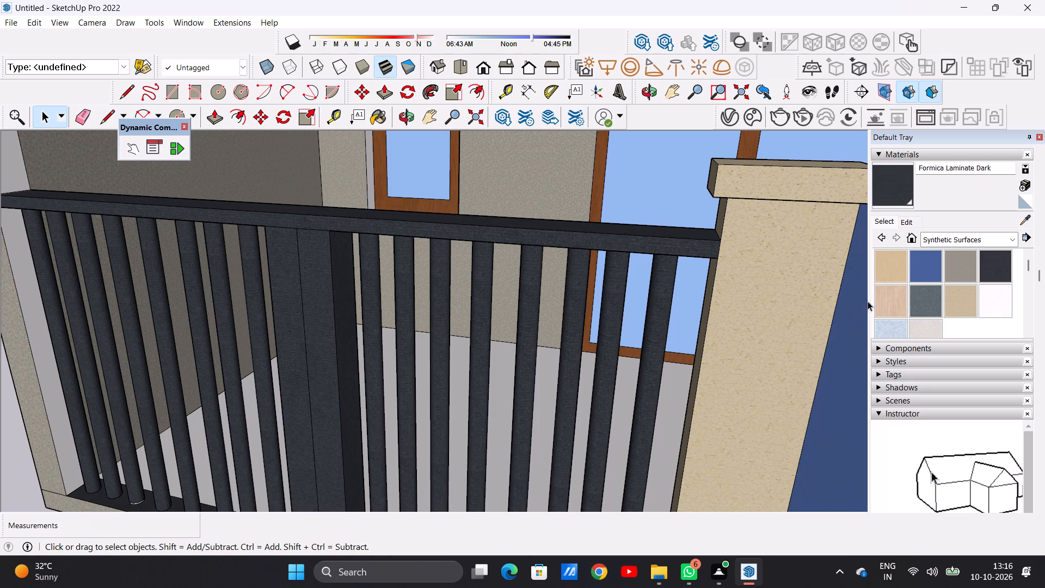
Paint the inner faces of the end wall beside the ground-floor railing, up to the balcony's underside, with Formica Graystone.
left_click(964, 267)
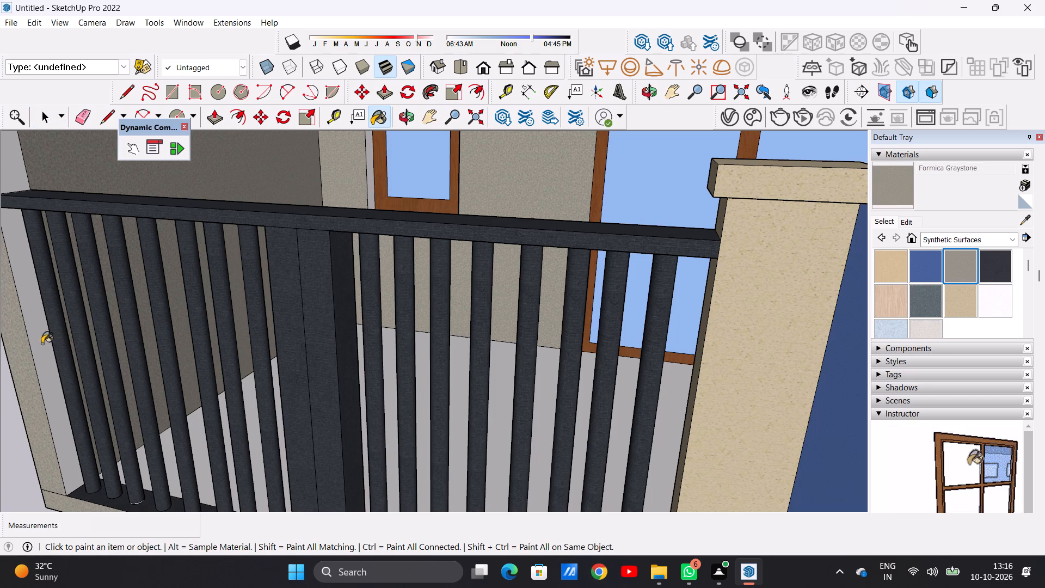
left_click(36, 342)
scroll(117, 400, "down", 18)
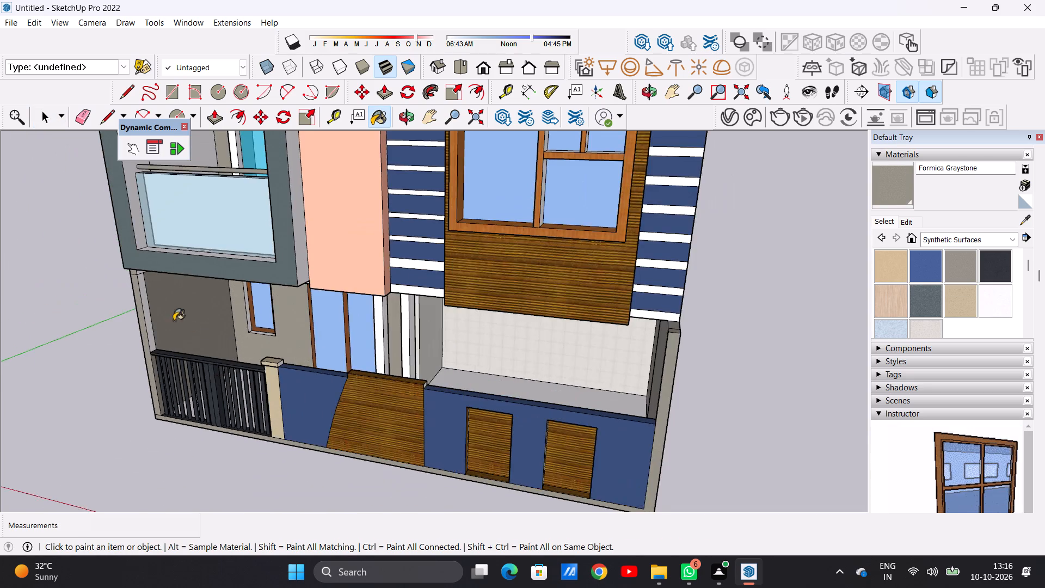
scroll(153, 307, "up", 14)
left_click(139, 315)
scroll(158, 347, "down", 7)
scroll(114, 211, "up", 9)
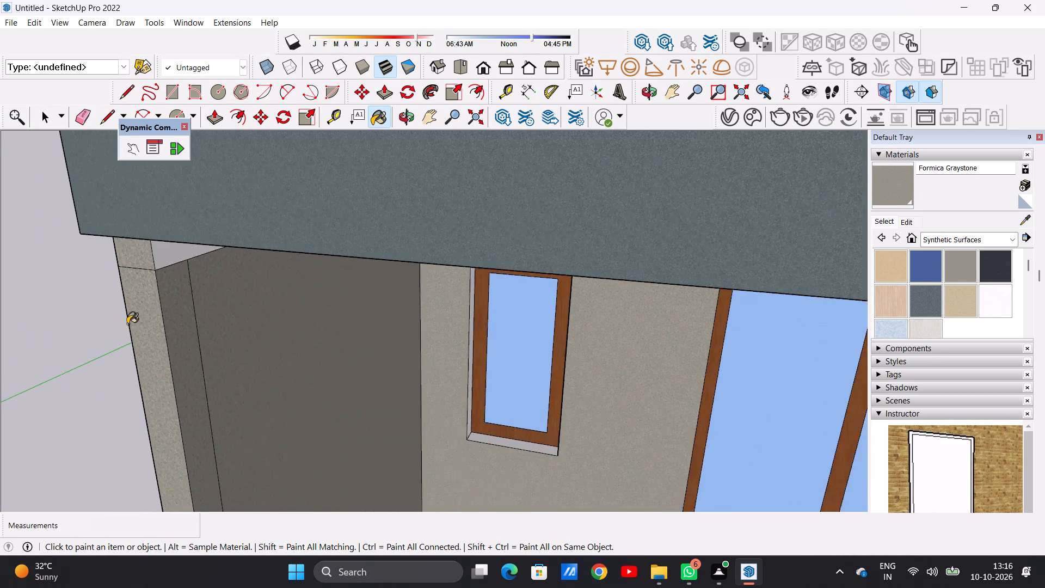
scroll(127, 324, "up", 2)
left_click(162, 243)
scroll(167, 337, "down", 20)
scroll(167, 337, "down", 5)
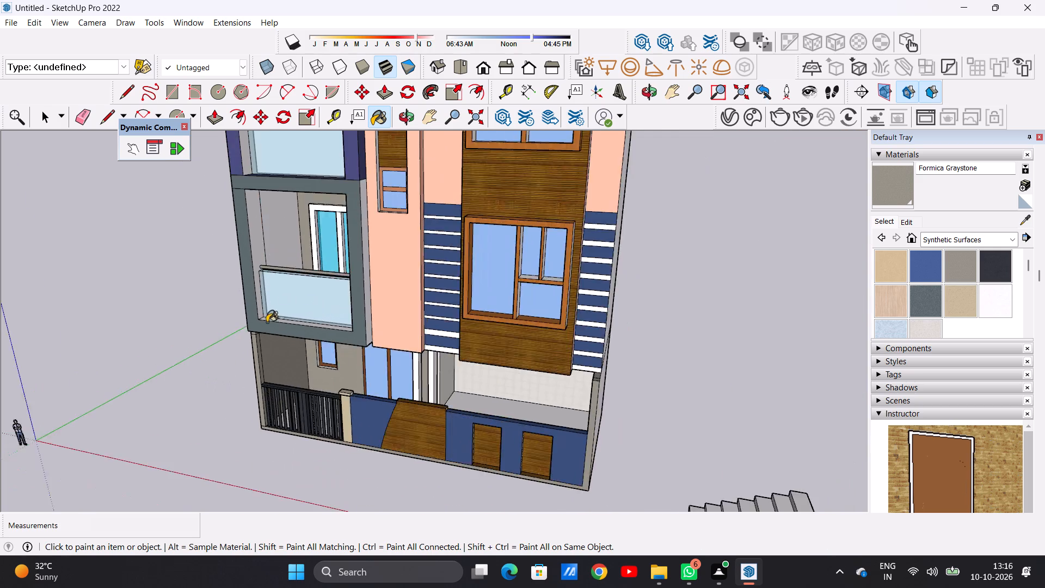
Paint the unpainted inner faces of the lowest balcony's projecting frame with Formica Speckled Grey.
scroll(267, 322, "down", 6)
middle_click_drag(265, 379, 373, 359)
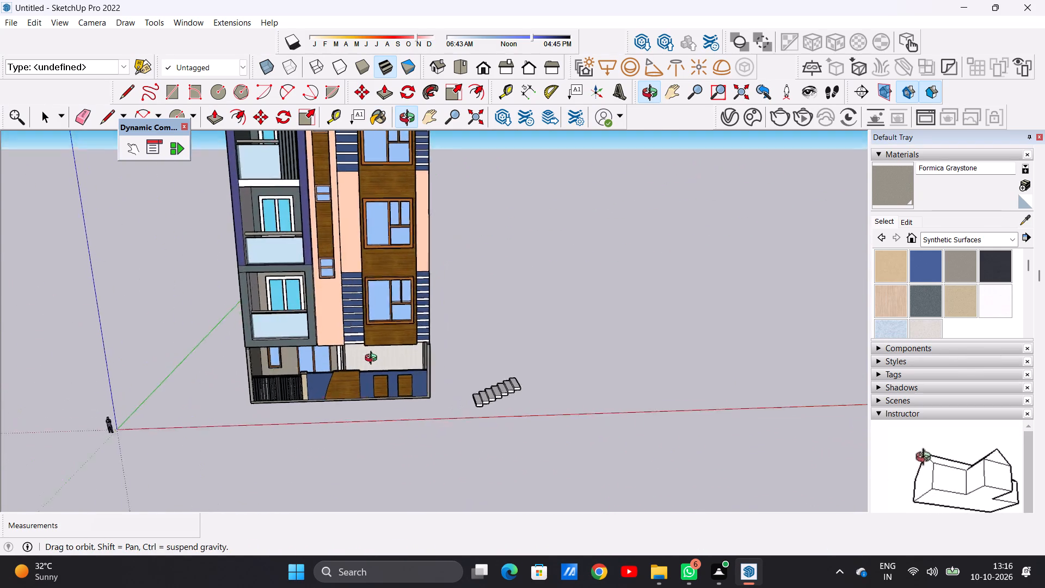
middle_click_drag(373, 359, 438, 330)
middle_click(422, 300)
middle_click_drag(421, 299, 192, 326)
middle_click_drag(425, 396, 411, 396)
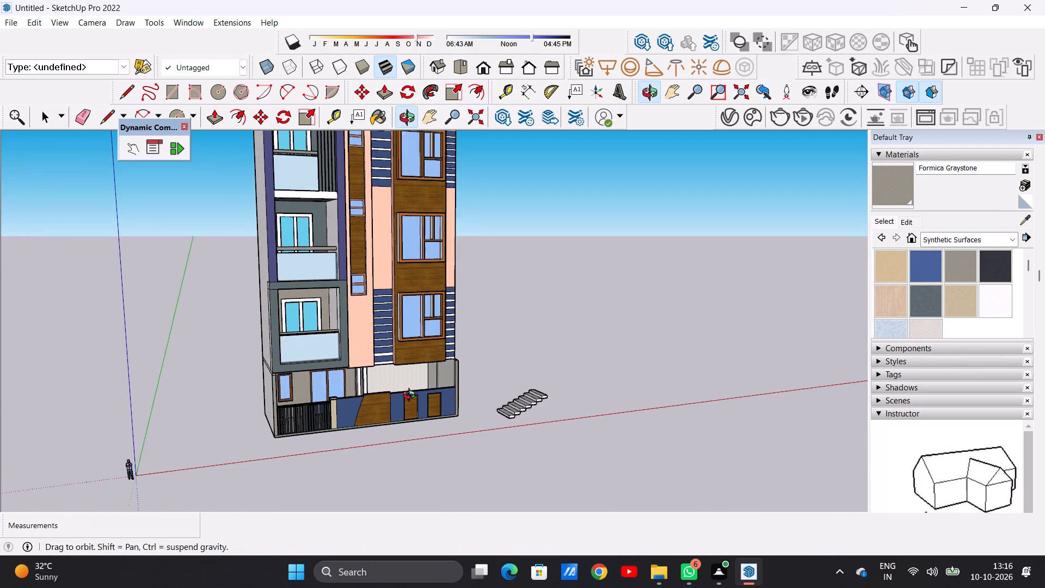
middle_click_drag(411, 396, 288, 391)
left_click(926, 303)
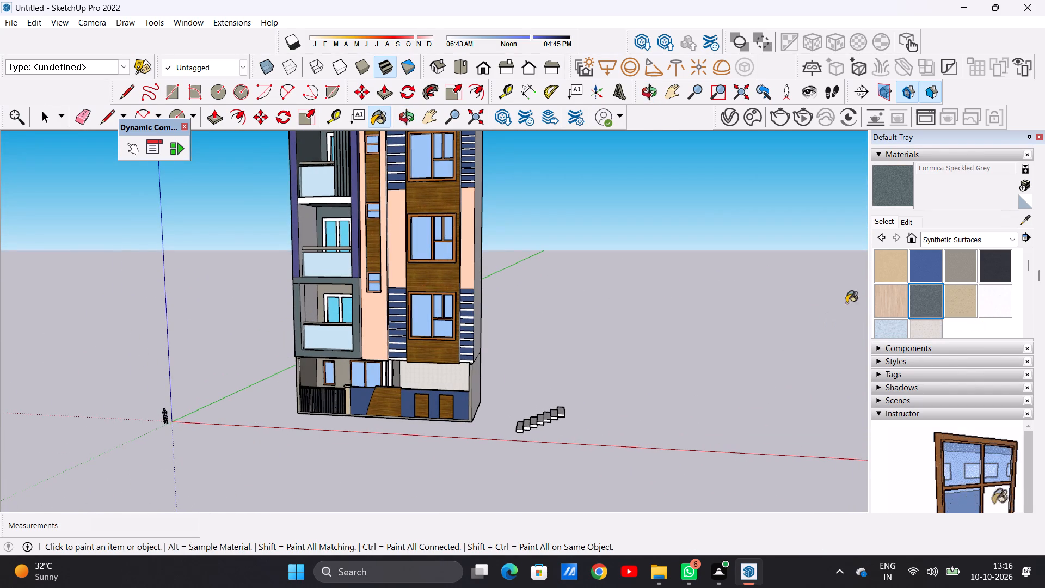
scroll(322, 302, "up", 6)
middle_click_drag(388, 334, 175, 362)
scroll(356, 322, "up", 2)
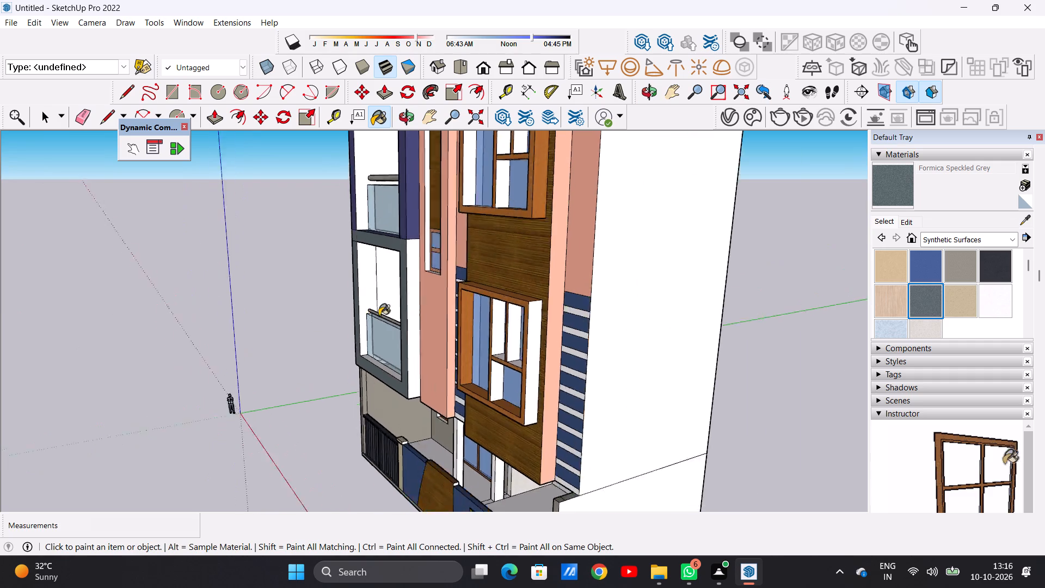
scroll(379, 316, "up", 2)
left_click(420, 318)
scroll(420, 321, "down", 6)
middle_click_drag(375, 340, 488, 352)
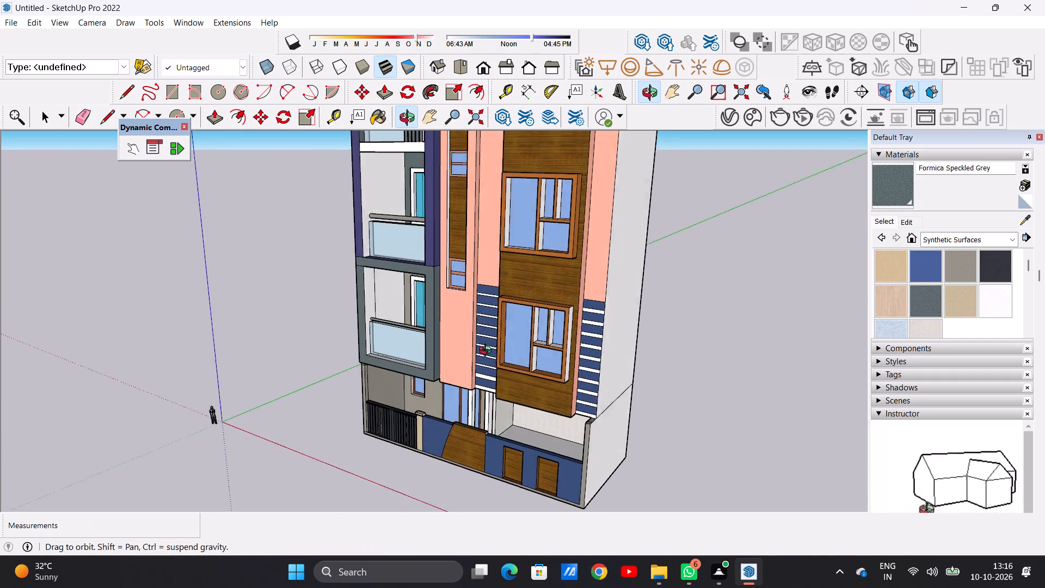
middle_click_drag(488, 352, 489, 352)
scroll(365, 303, "up", 6)
left_click(367, 287)
scroll(382, 359, "down", 7)
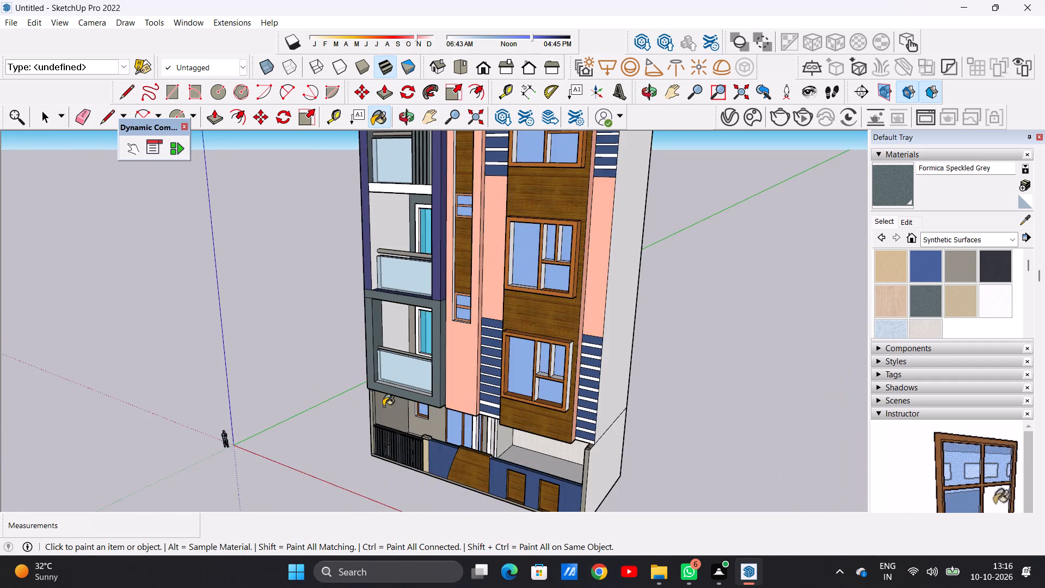
middle_click_drag(384, 406, 451, 494)
scroll(414, 403, "up", 12)
left_click(458, 359)
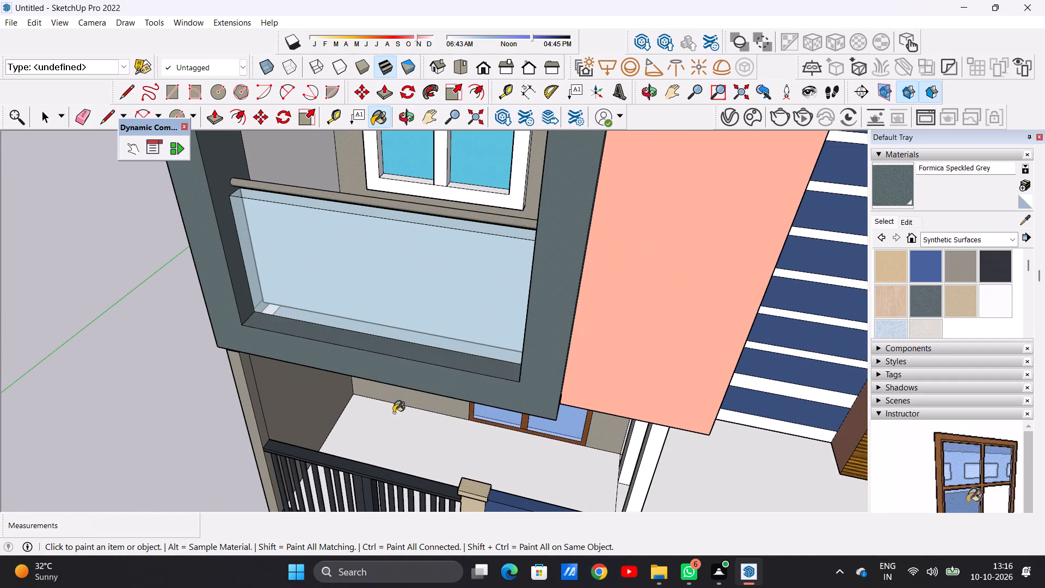
Paint the lowest balcony frame's remaining inner side and its outer side faces with Formica Speckled Grey.
scroll(394, 413, "down", 6)
scroll(394, 413, "up", 1)
scroll(394, 413, "down", 7)
middle_click_drag(383, 396, 558, 318)
scroll(340, 374, "up", 6)
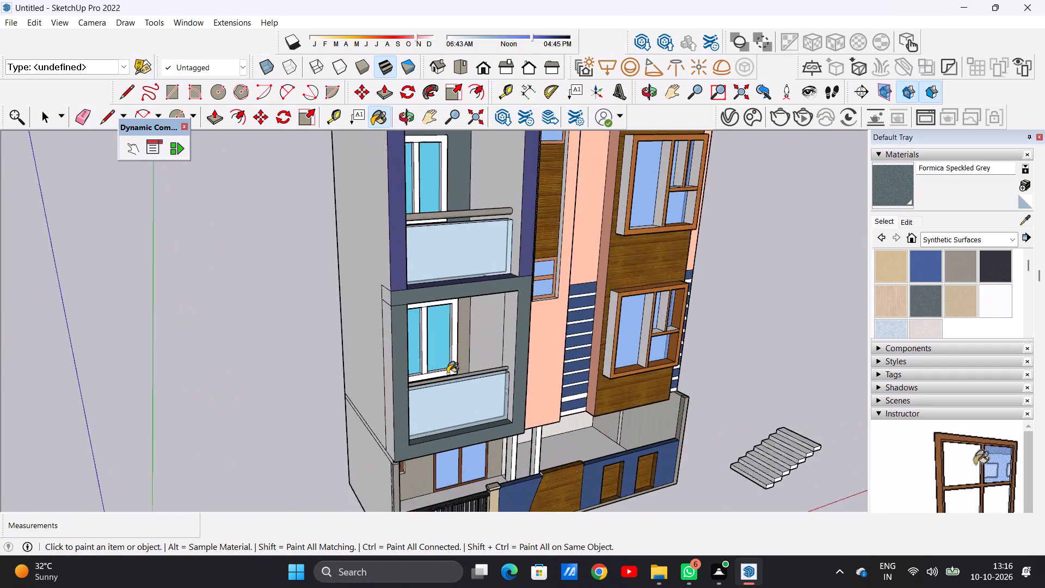
scroll(447, 373, "up", 1)
left_click(526, 339)
scroll(513, 342, "down", 5)
scroll(427, 343, "up", 5)
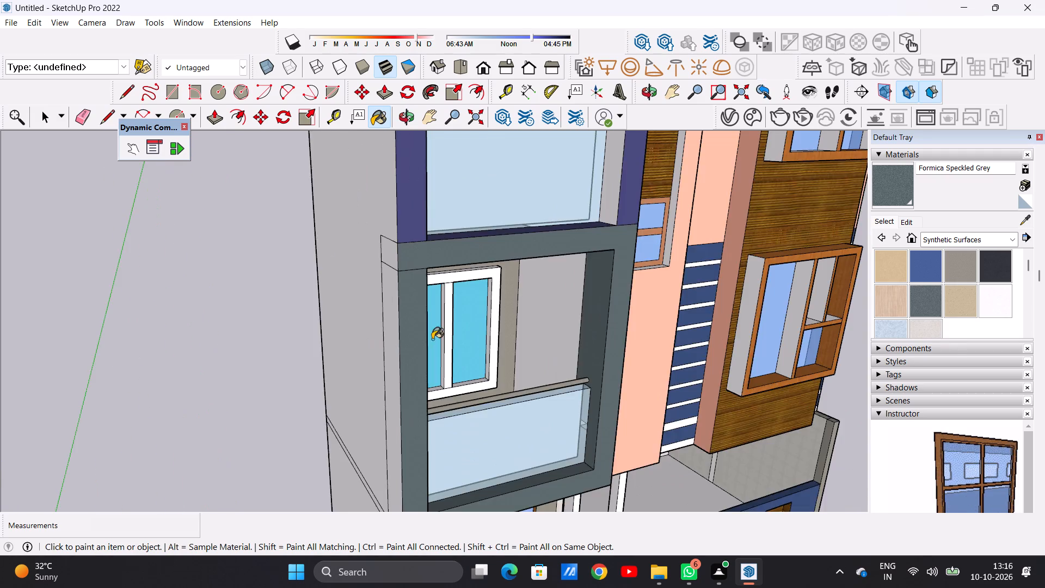
scroll(432, 339, "up", 6)
left_click(405, 336)
left_click(398, 197)
Paint the roof and the exposed side wall of the taller balcony block with Formica Graystone.
scroll(370, 307, "down", 2)
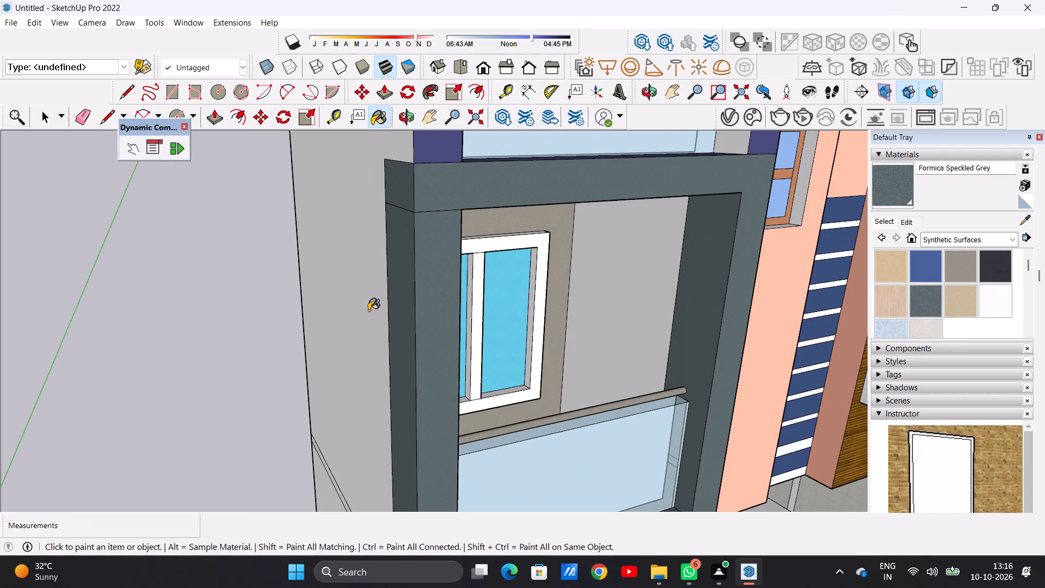
scroll(368, 310, "down", 15)
middle_click_drag(282, 342, 94, 340)
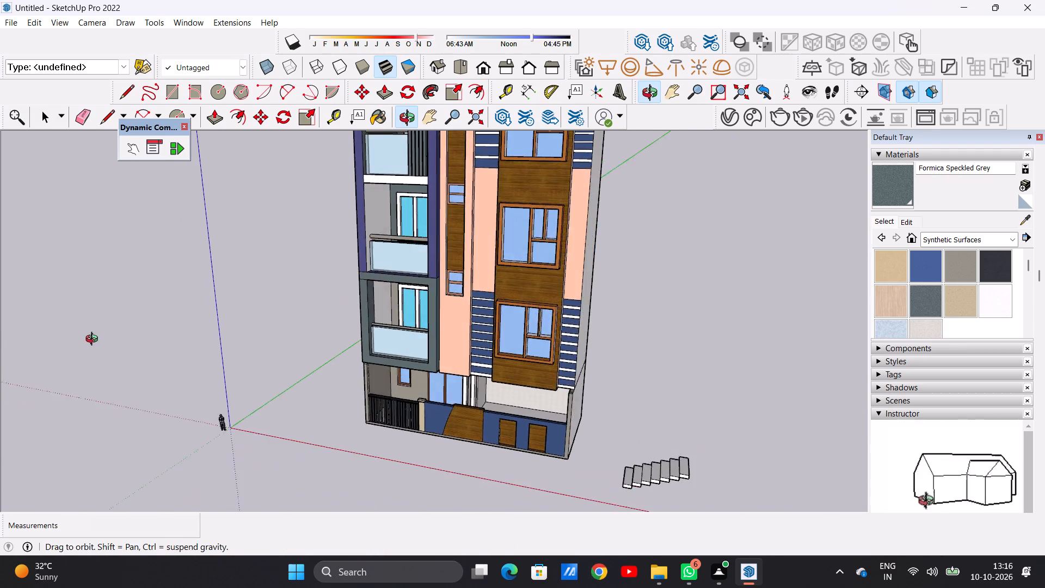
middle_click_drag(94, 340, 252, 341)
scroll(246, 339, "down", 19)
middle_click_drag(342, 317, 295, 269)
scroll(361, 242, "up", 7)
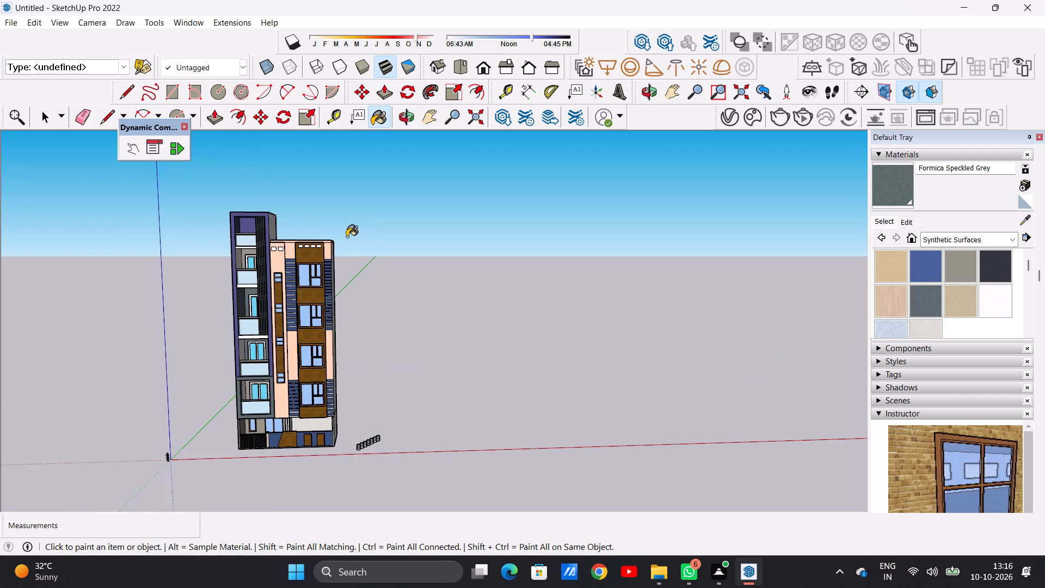
key("space")
scroll(337, 263, "down", 6)
middle_click_drag(319, 256, 289, 353)
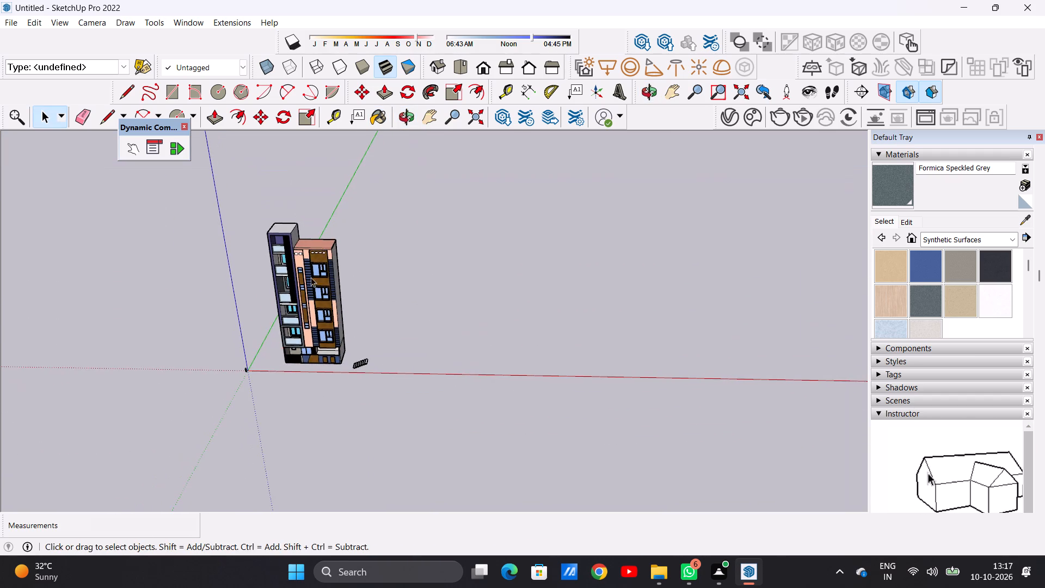
scroll(313, 249, "up", 7)
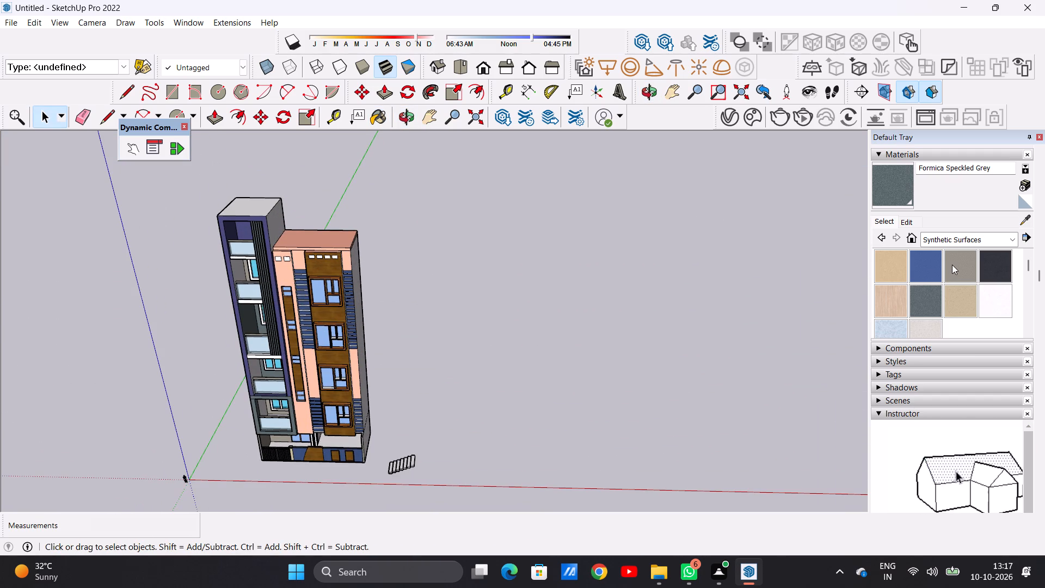
left_click(952, 265)
scroll(304, 222, "up", 9)
left_click(210, 208)
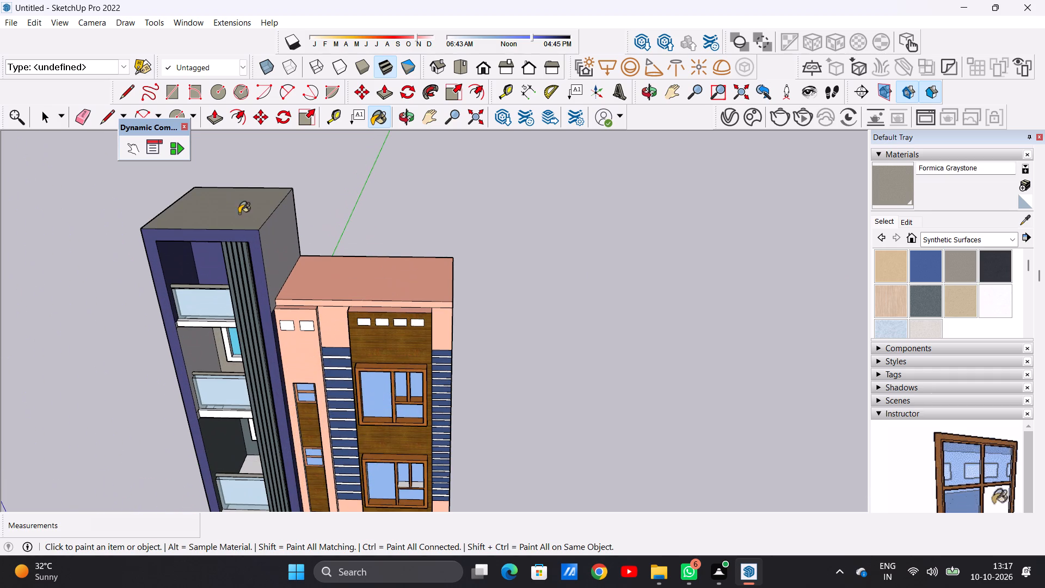
left_click(280, 250)
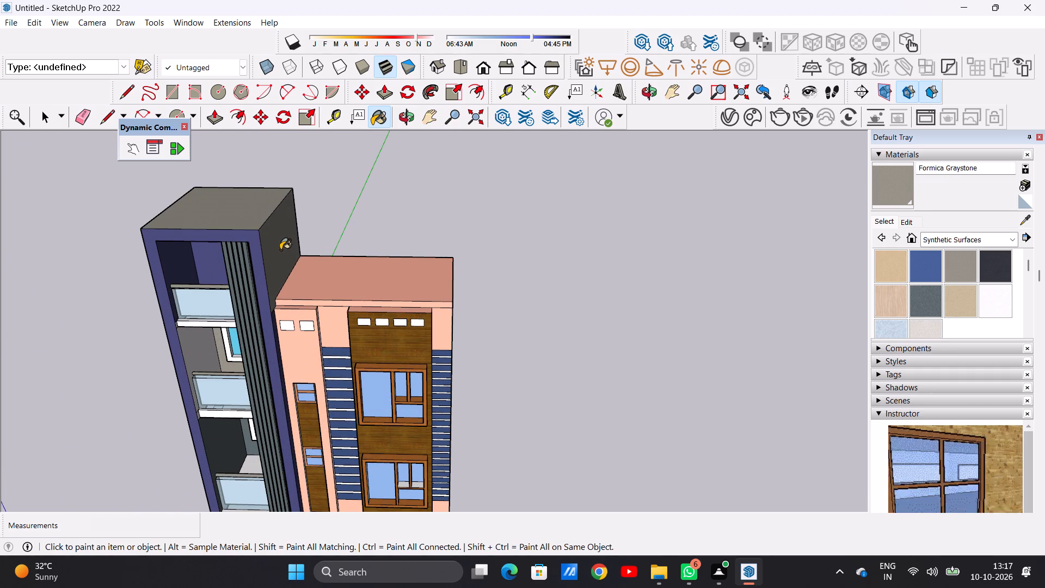
Paint the white side wall of the lower block, both the upper-storey and ground-floor parts, with Formica Graystone.
scroll(305, 298, "down", 14)
middle_click_drag(388, 304, 154, 294)
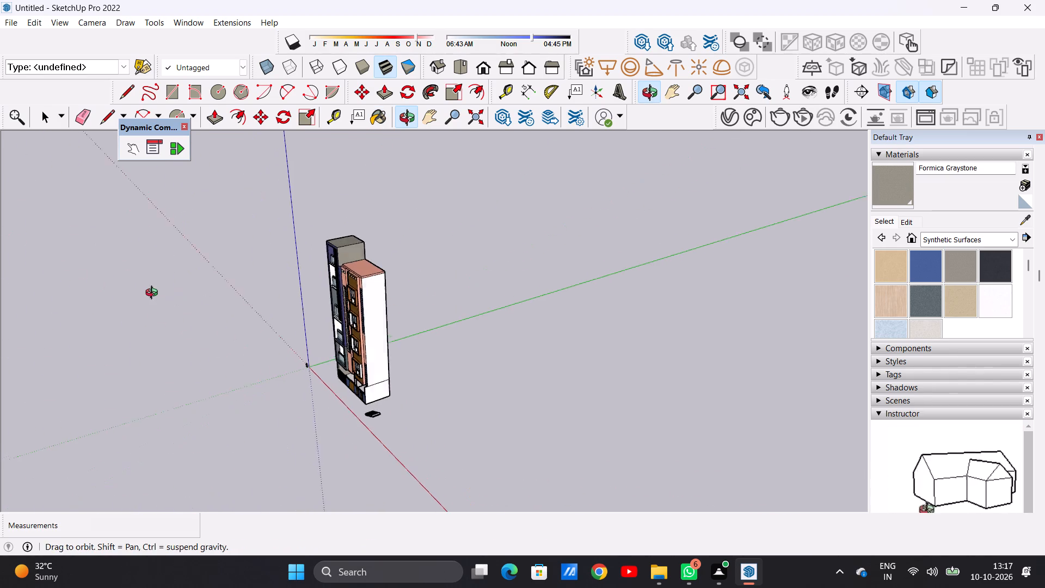
middle_click_drag(154, 294, 153, 294)
scroll(414, 305, "up", 12)
left_click(334, 330)
scroll(333, 330, "down", 6)
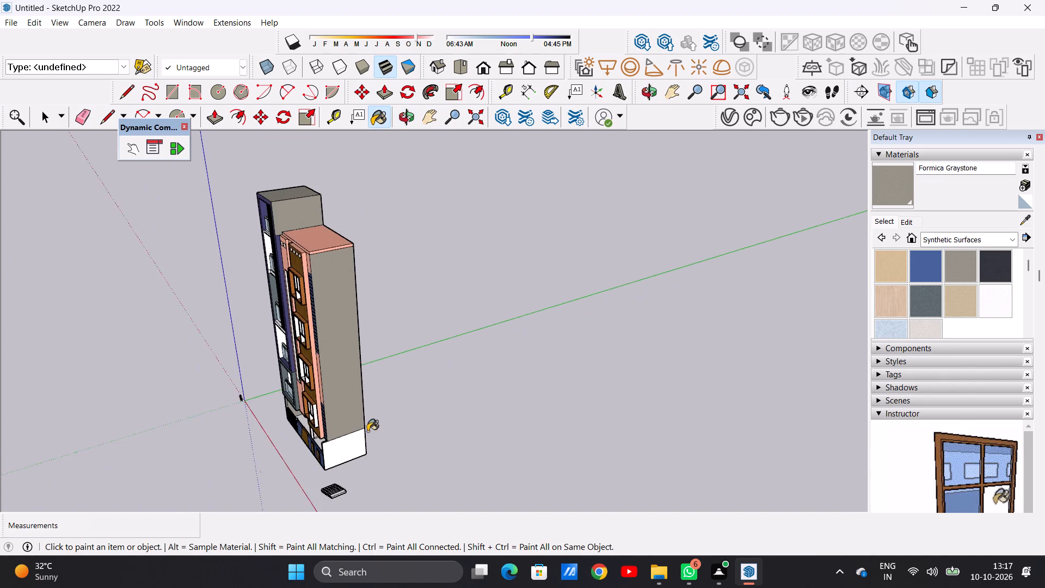
scroll(367, 431, "up", 12)
left_click(345, 455)
scroll(274, 437, "up", 4)
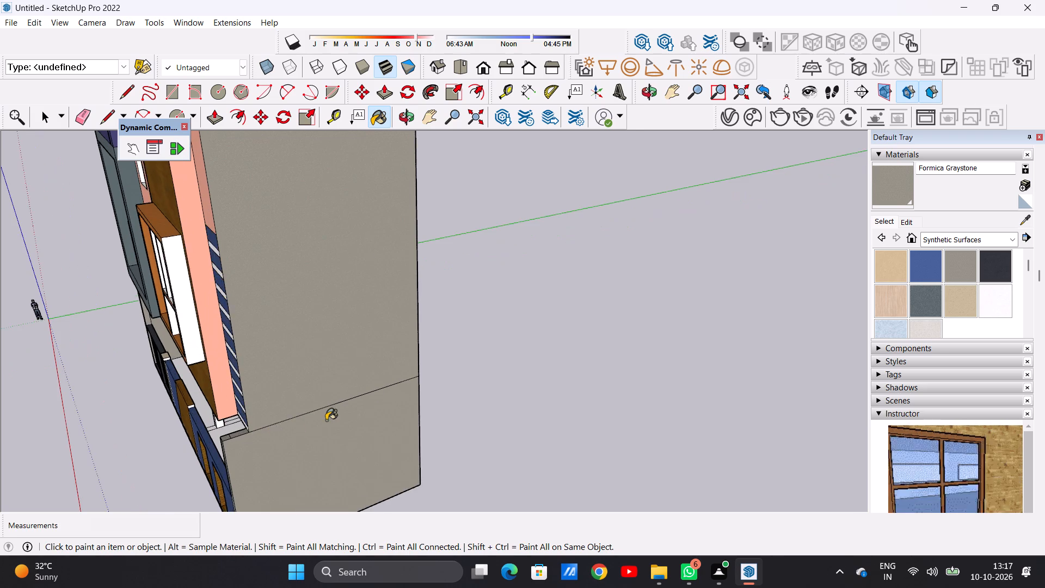
Paint the white vertical strip between the ground-floor glazed opening's wall and the tiled wall with Formica Graystone.
scroll(328, 420, "down", 13)
middle_click_drag(260, 426, 511, 370)
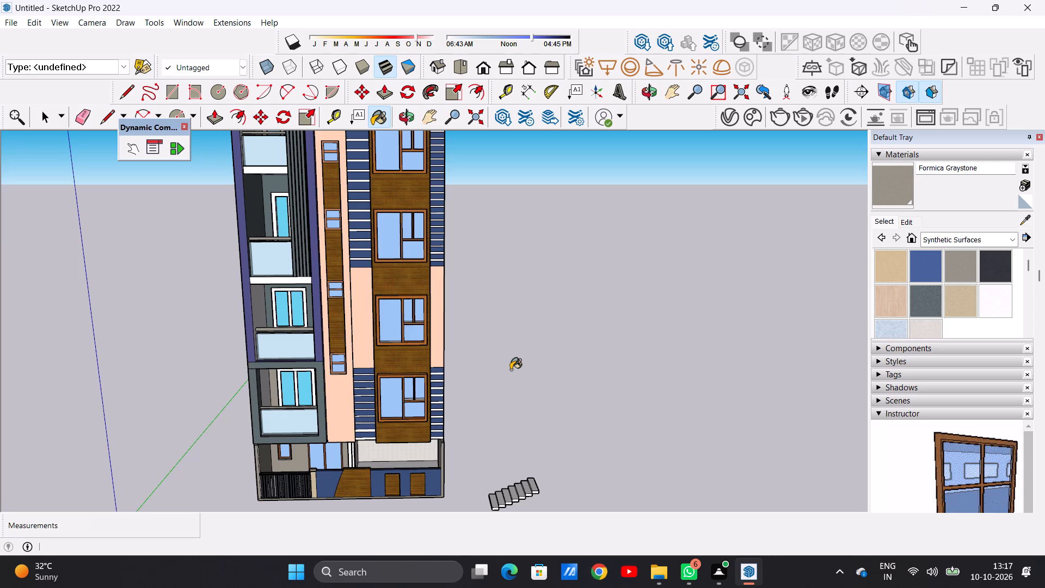
scroll(386, 476, "down", 2)
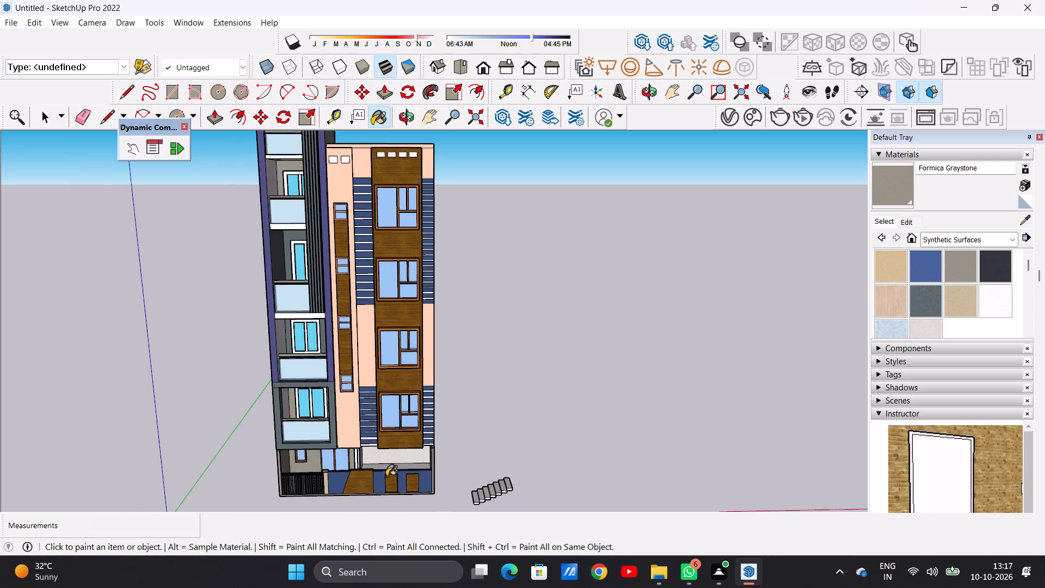
scroll(386, 470, "up", 20)
scroll(386, 470, "up", 1)
scroll(388, 461, "down", 16)
middle_click_drag(384, 444, 376, 427)
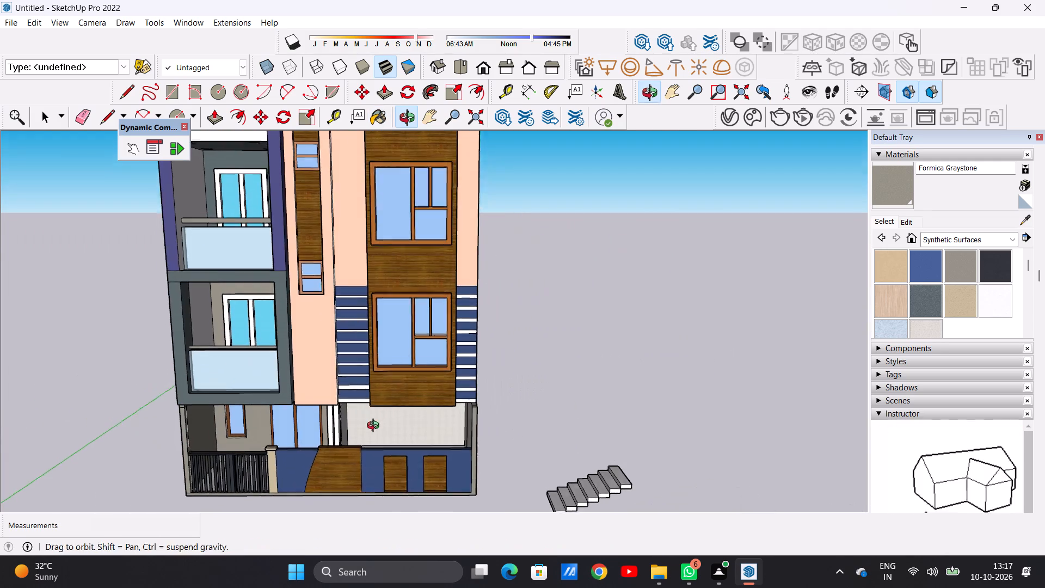
middle_click_drag(376, 427, 376, 424)
scroll(373, 424, "down", 7)
scroll(330, 452, "up", 20)
scroll(330, 452, "up", 2)
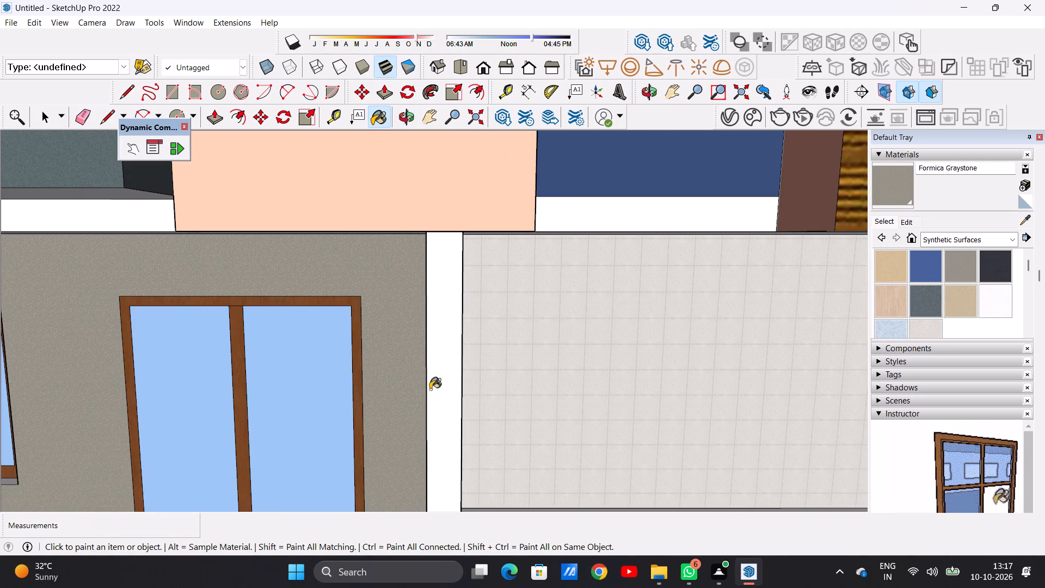
left_click(444, 388)
Paint the white column faces and strips between the ground-floor glazed opening and the tiled wall with Terrazzo Tile Light.
scroll(420, 407, "down", 11)
middle_click_drag(466, 408, 372, 418)
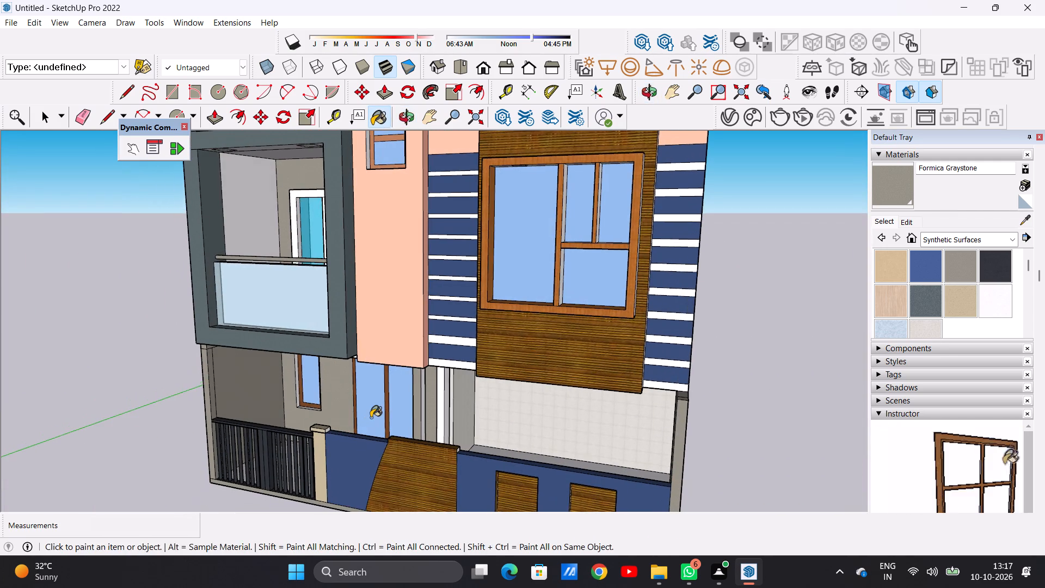
left_click(927, 324)
scroll(295, 449, "up", 7)
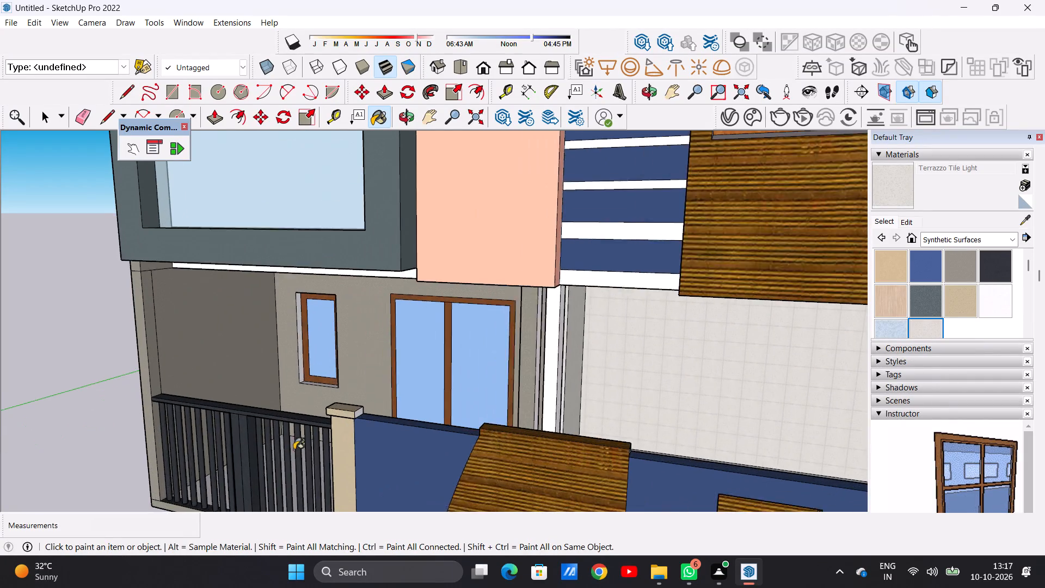
left_click(557, 376)
middle_click_drag(557, 388, 488, 399)
scroll(520, 381, "up", 5)
left_click(543, 367)
left_click(616, 360)
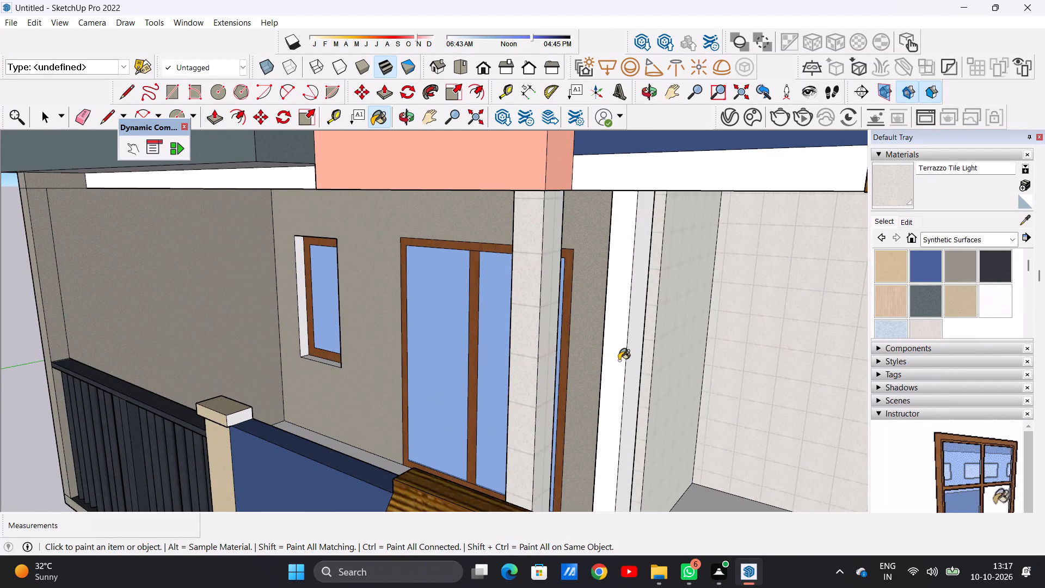
left_click(634, 353)
scroll(569, 399, "down", 11)
middle_click_drag(519, 404, 741, 390)
scroll(476, 384, "up", 11)
left_click(628, 354)
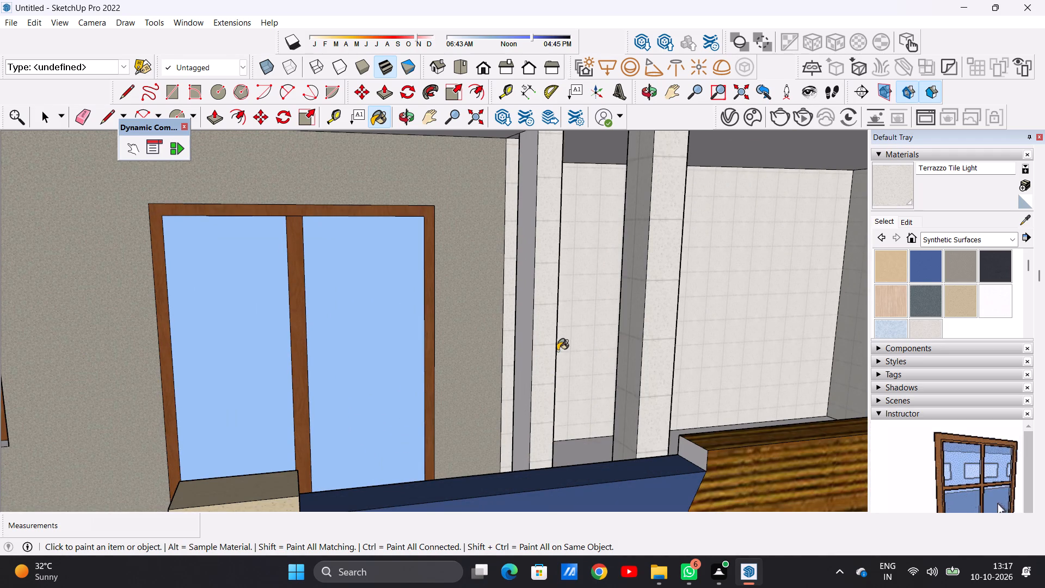
left_click(520, 346)
key("space")
Paint the building's white rear wall, both the upper-storey and ground-floor parts, with Terrazzo Tile Light.
scroll(462, 424, "down", 13)
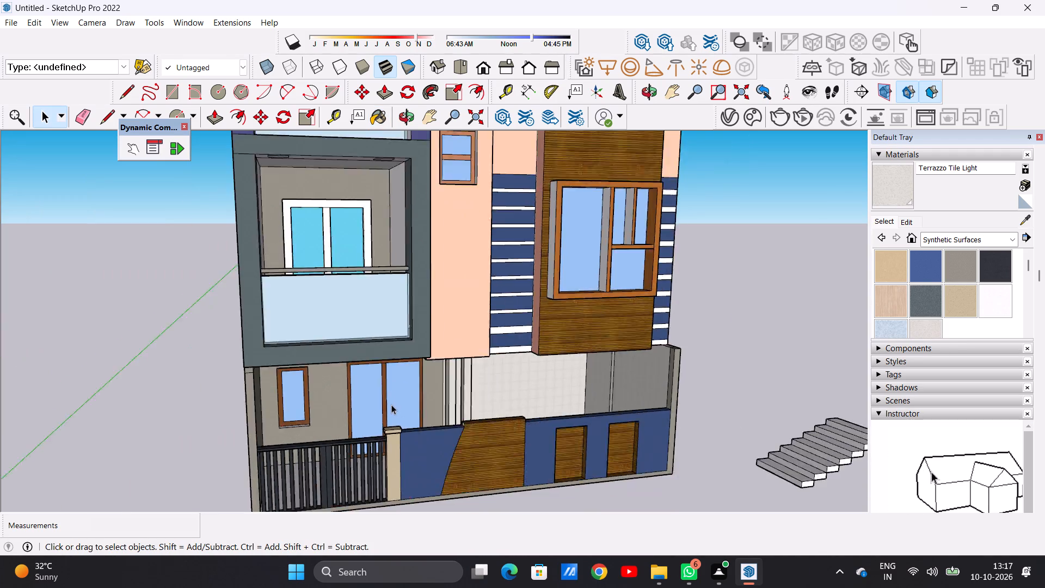
scroll(391, 405, "down", 11)
middle_click_drag(447, 421, 374, 402)
scroll(376, 407, "down", 6)
middle_click_drag(489, 381, 170, 405)
middle_click_drag(621, 413, 257, 462)
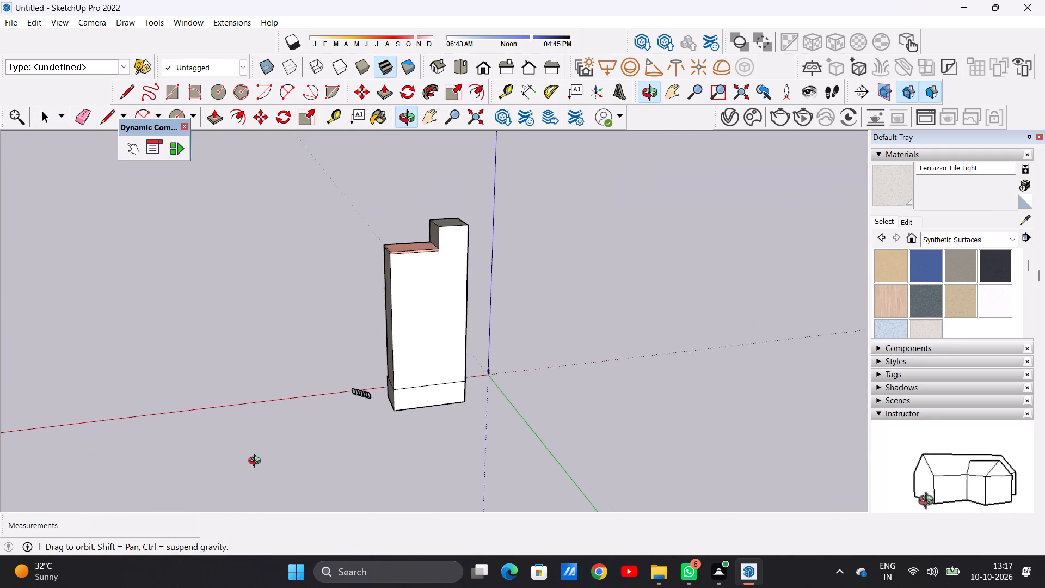
middle_click_drag(257, 462, 259, 467)
left_click(923, 328)
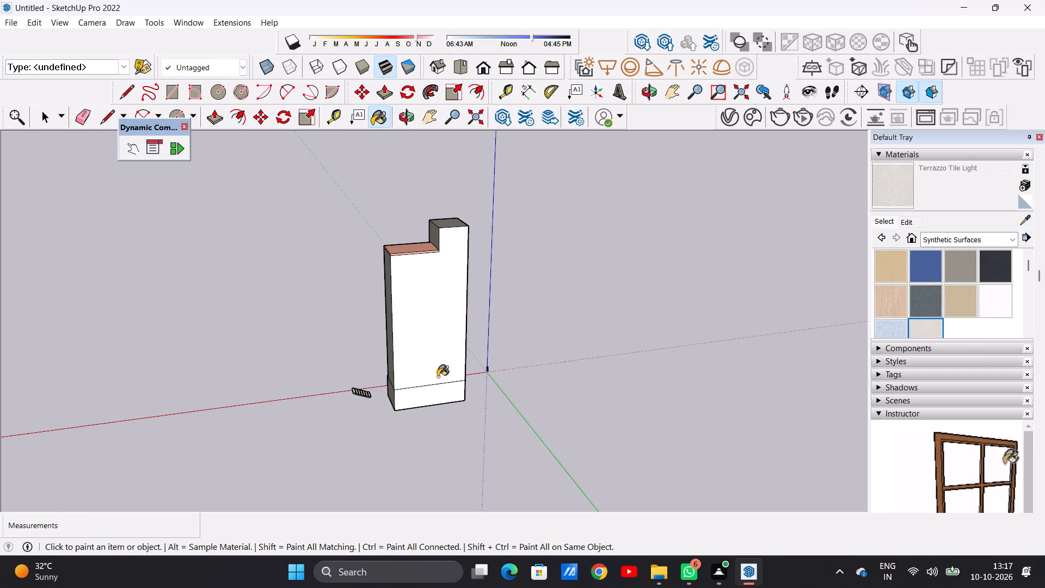
scroll(423, 360, "up", 7)
left_click(423, 341)
scroll(424, 363, "down", 6)
scroll(428, 408, "up", 13)
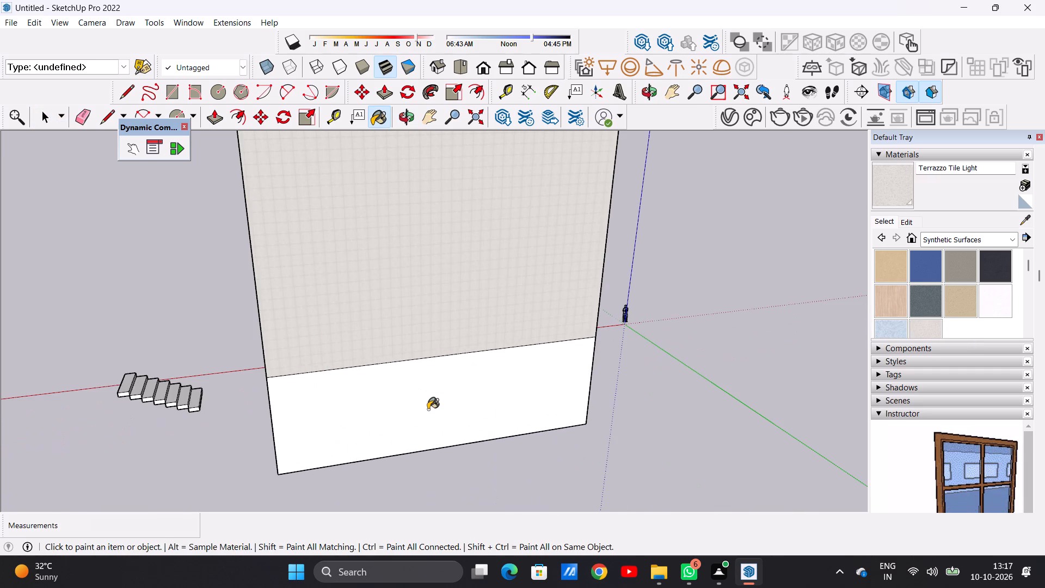
left_click(428, 409)
Paint the balcony block's white outer side wall, its ground-floor part and the narrow ledge between them with Terrazzo Tile Light.
scroll(428, 409, "down", 16)
middle_click_drag(343, 401, 537, 392)
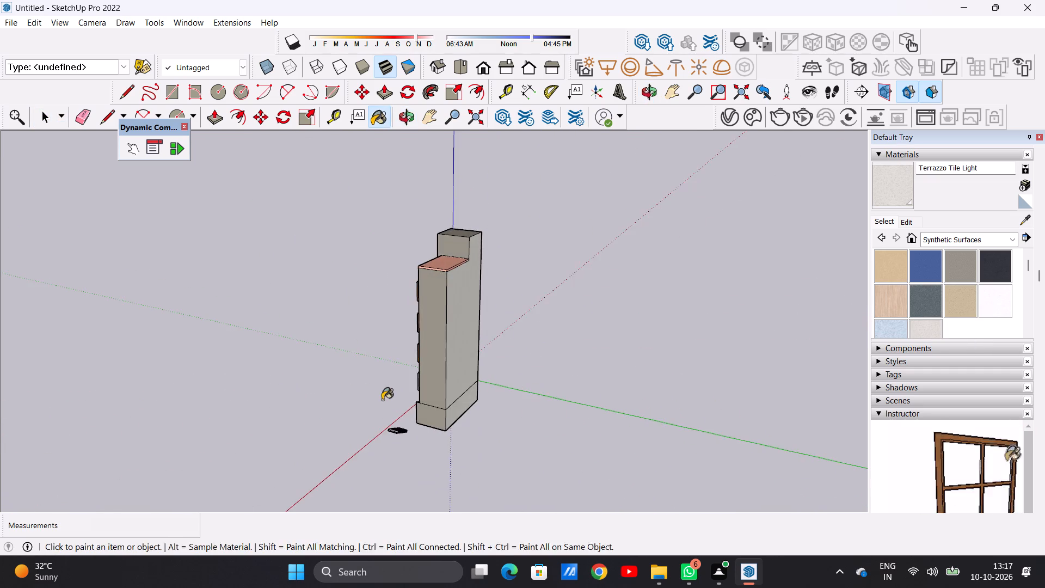
middle_click_drag(377, 403, 716, 363)
middle_click_drag(433, 443, 756, 392)
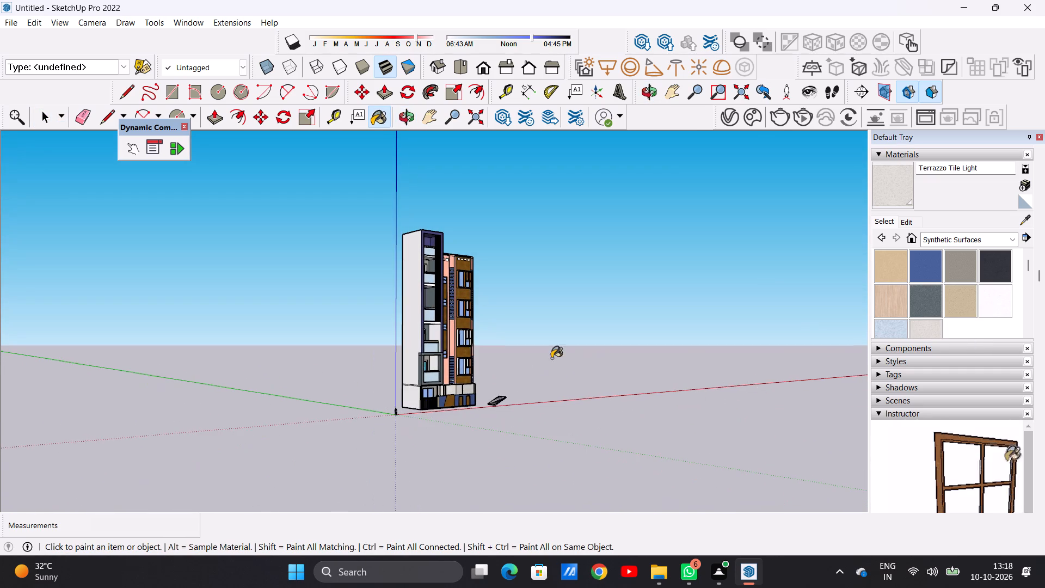
scroll(411, 301, "up", 12)
left_click(414, 303)
scroll(415, 304, "down", 7)
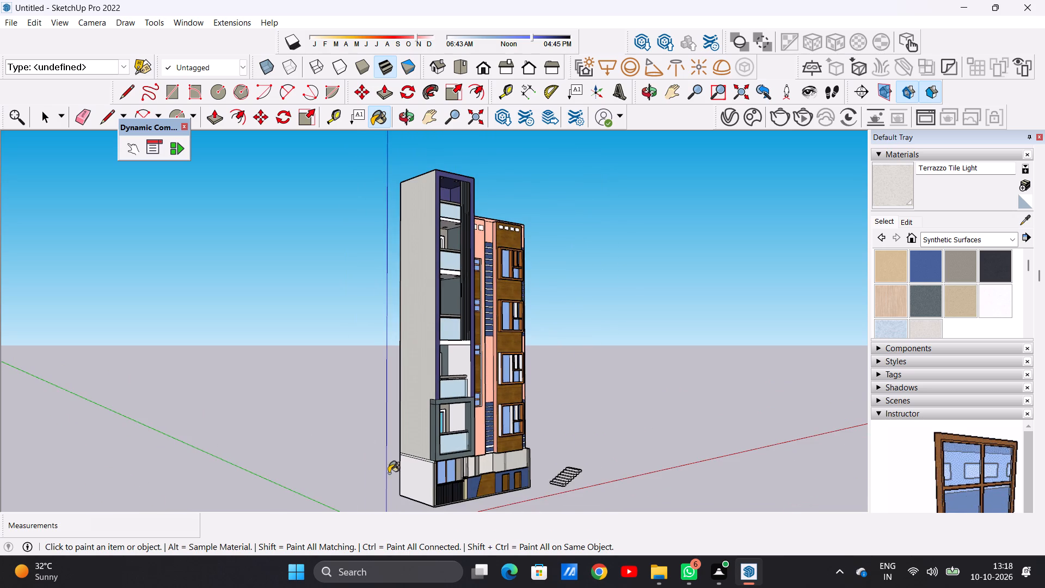
scroll(414, 492, "up", 7)
left_click(425, 466)
scroll(439, 428, "up", 14)
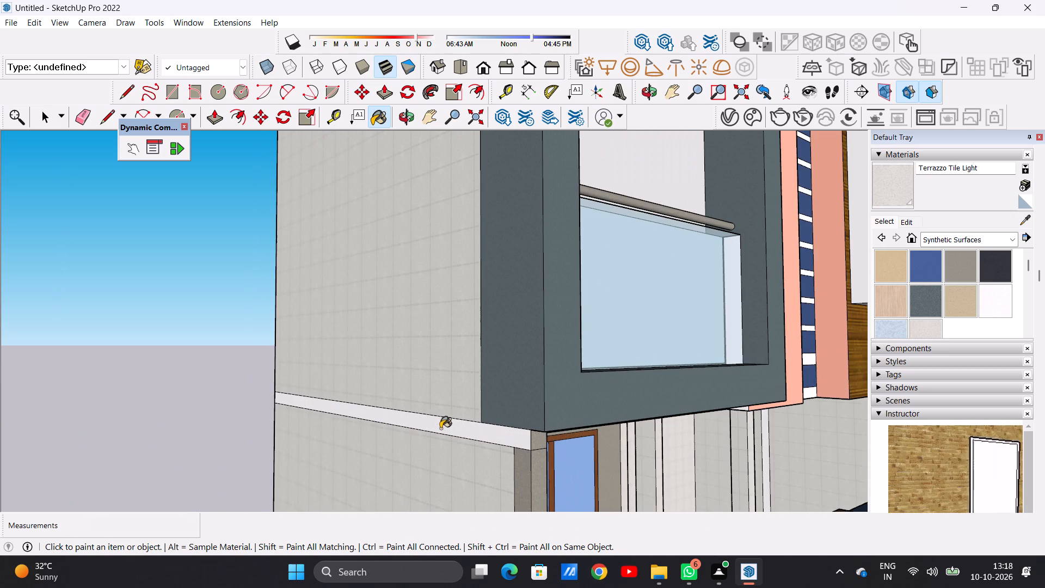
left_click(441, 426)
scroll(414, 450, "down", 20)
scroll(414, 450, "down", 7)
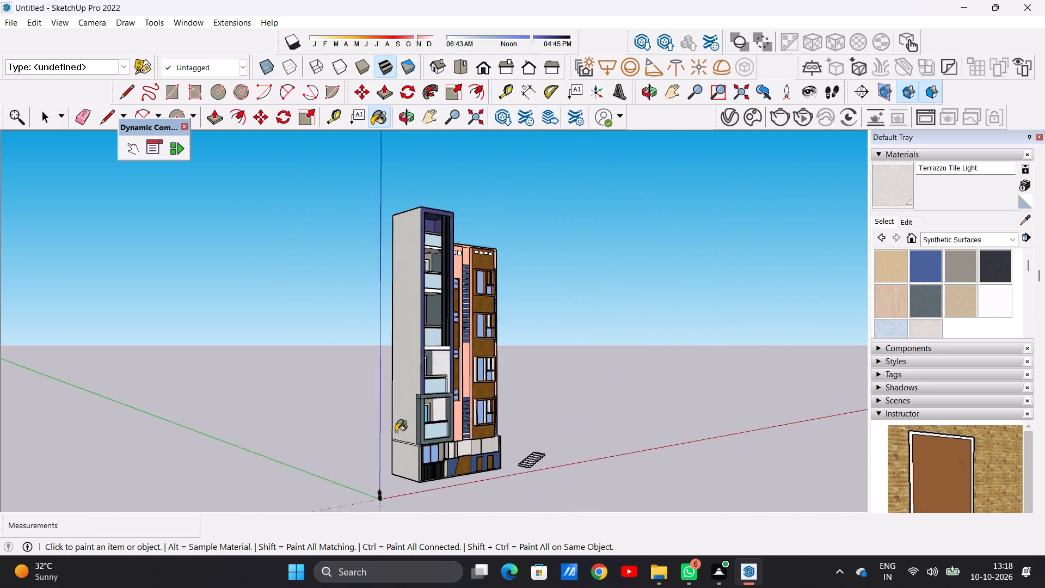
Examine the front facade and the upper floors of the taller balcony block.
scroll(396, 432, "down", 1)
middle_click_drag(505, 431, 334, 429)
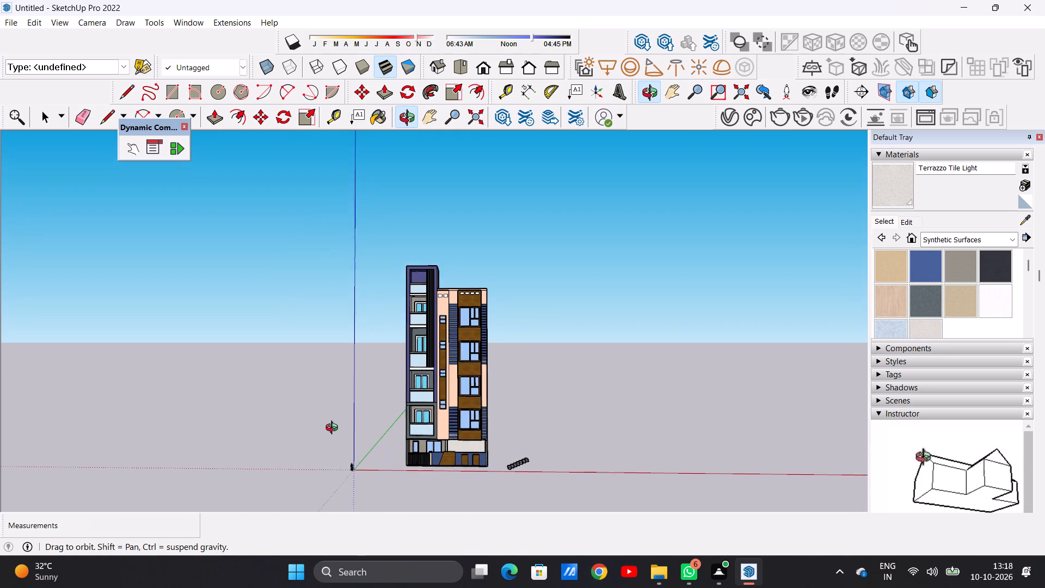
middle_click_drag(334, 429, 334, 427)
scroll(450, 439, "up", 5)
key("space")
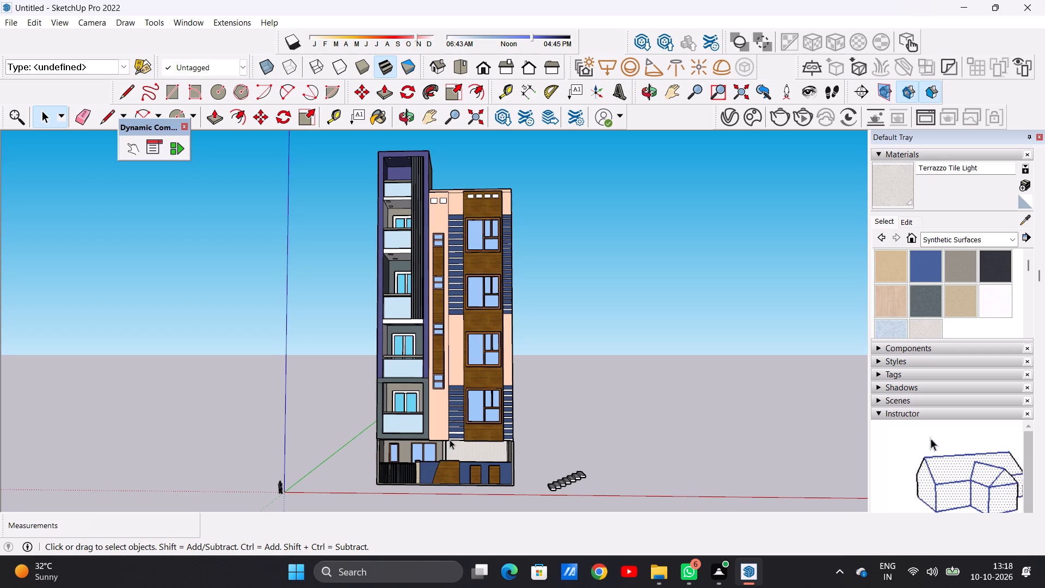
scroll(414, 194, "up", 6)
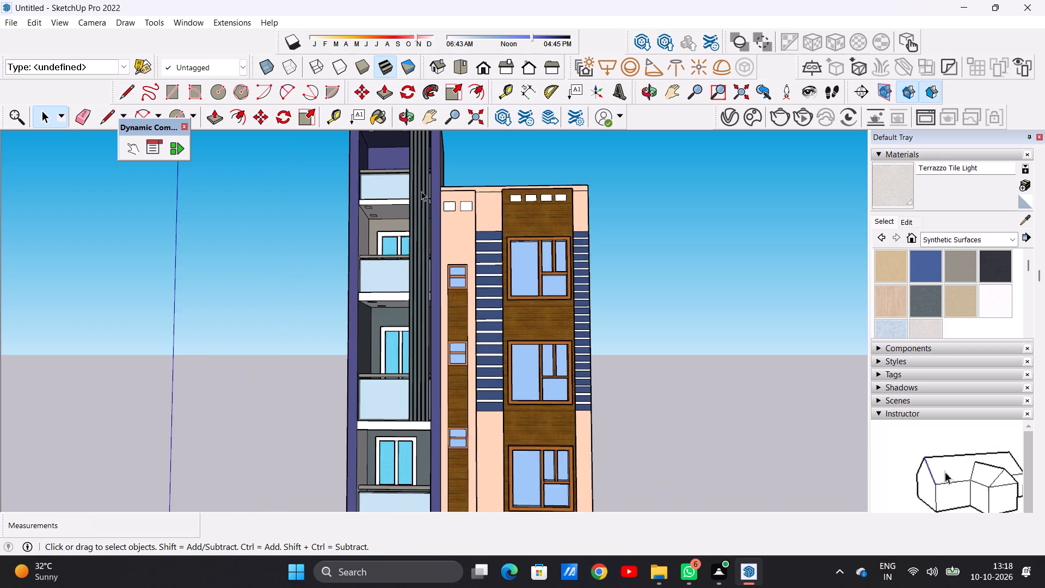
middle_click_drag(421, 205, 404, 317)
scroll(404, 318, "down", 9)
scroll(421, 271, "up", 6)
middle_click_drag(445, 258, 444, 234)
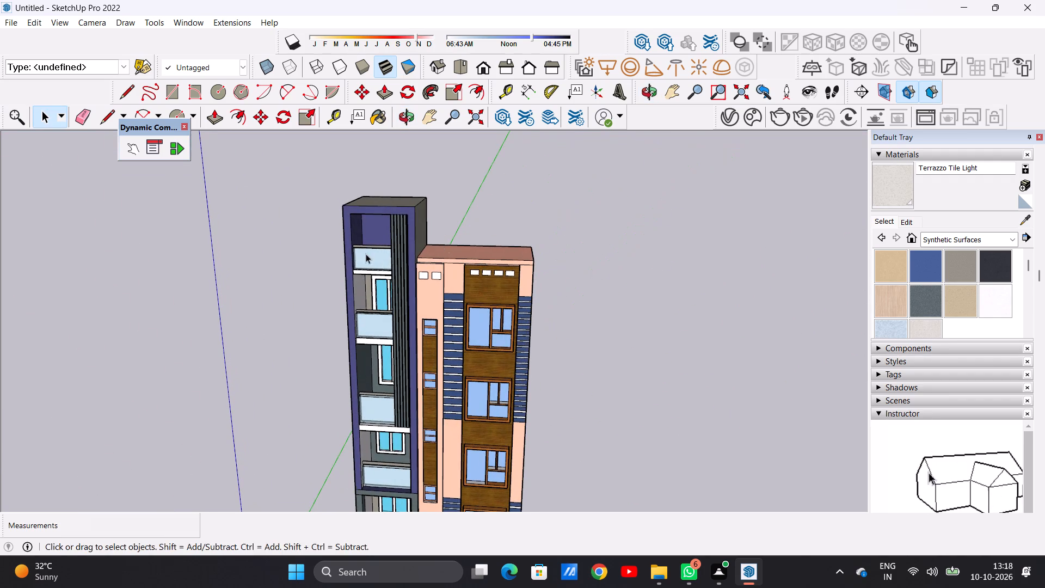
middle_click_drag(385, 254, 392, 237)
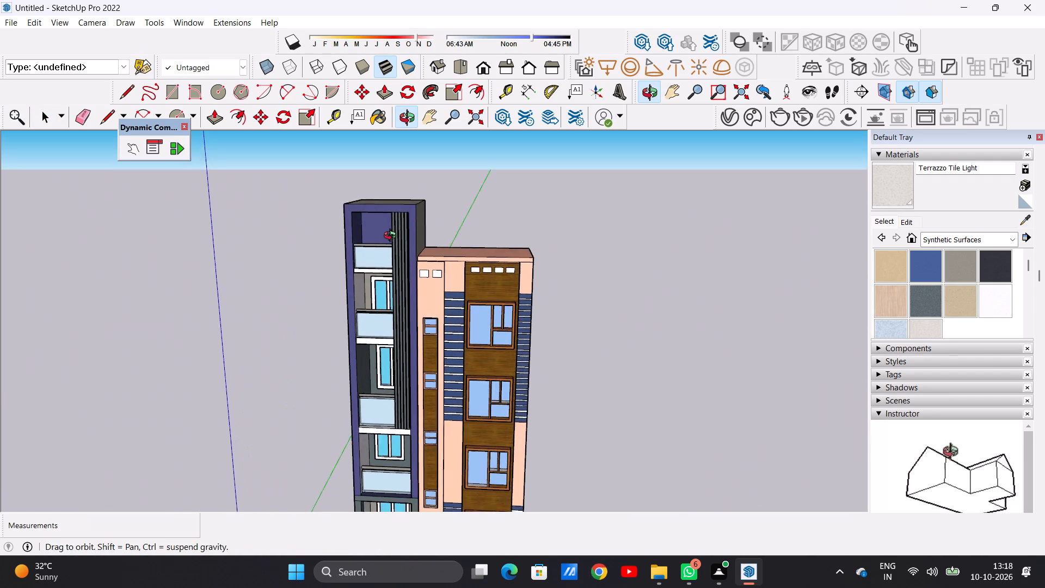
middle_click_drag(392, 237, 416, 229)
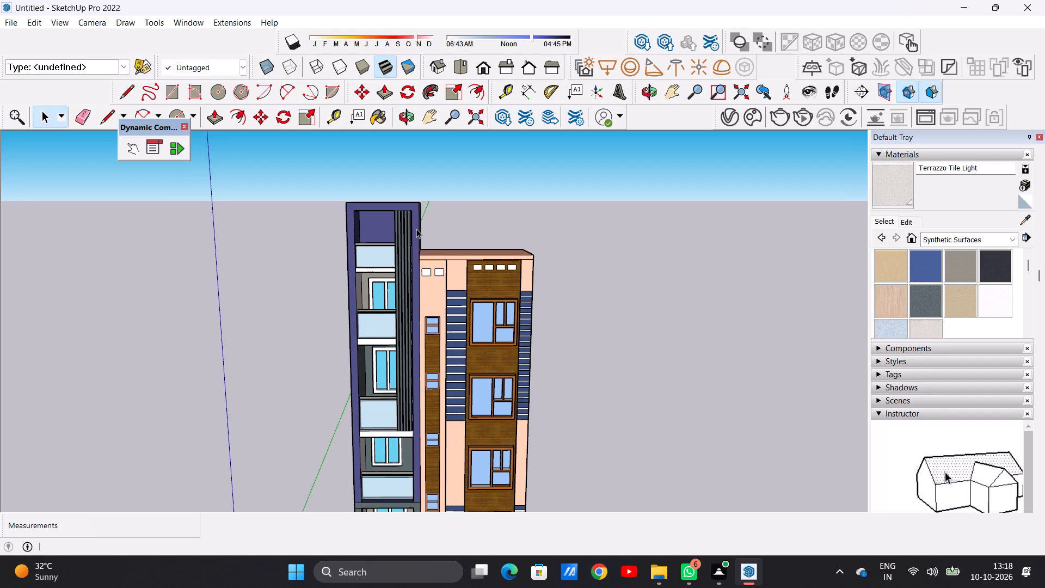
scroll(416, 229, "down", 6)
Draw a line across the rear wall from the lower roof slab's top corner to the taller block's outer edge.
middle_click_drag(442, 241, 109, 313)
scroll(392, 248, "up", 2)
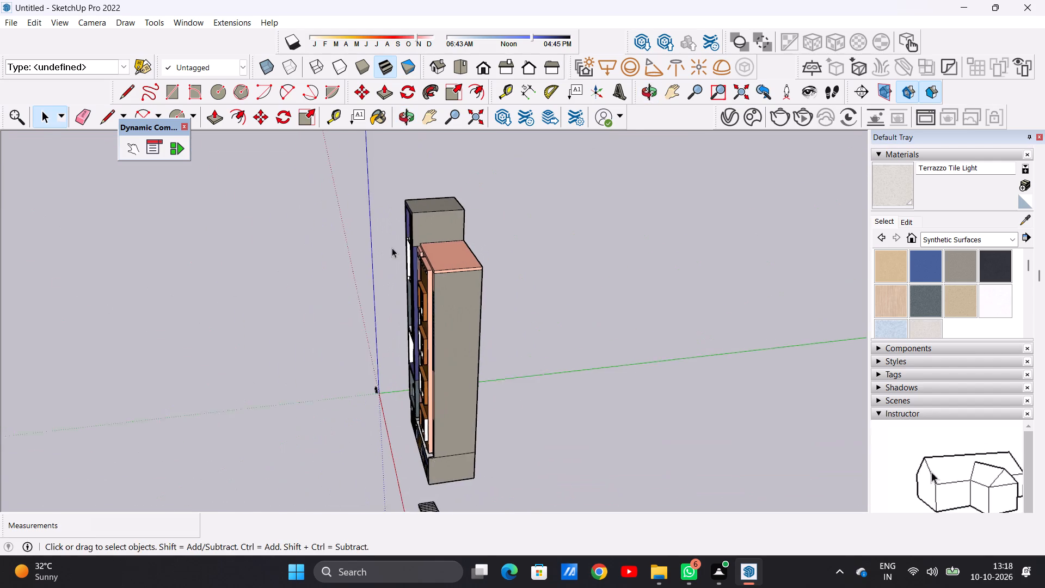
scroll(392, 248, "up", 1)
middle_click_drag(471, 236, 292, 259)
scroll(464, 237, "up", 3)
middle_click_drag(478, 255, 441, 258)
scroll(476, 255, "up", 1)
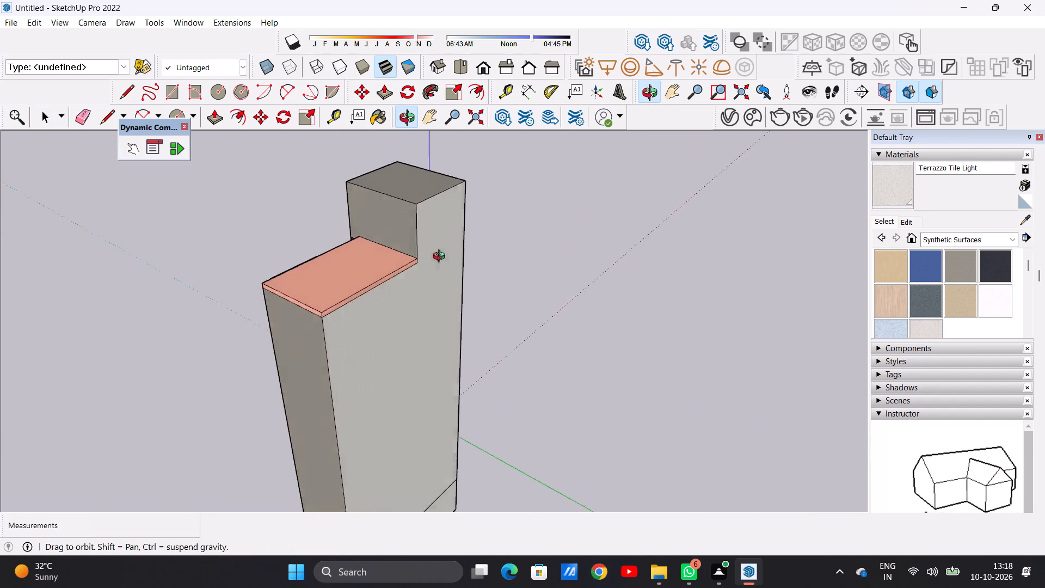
middle_click_drag(441, 258, 346, 267)
scroll(366, 267, "up", 7)
key("l")
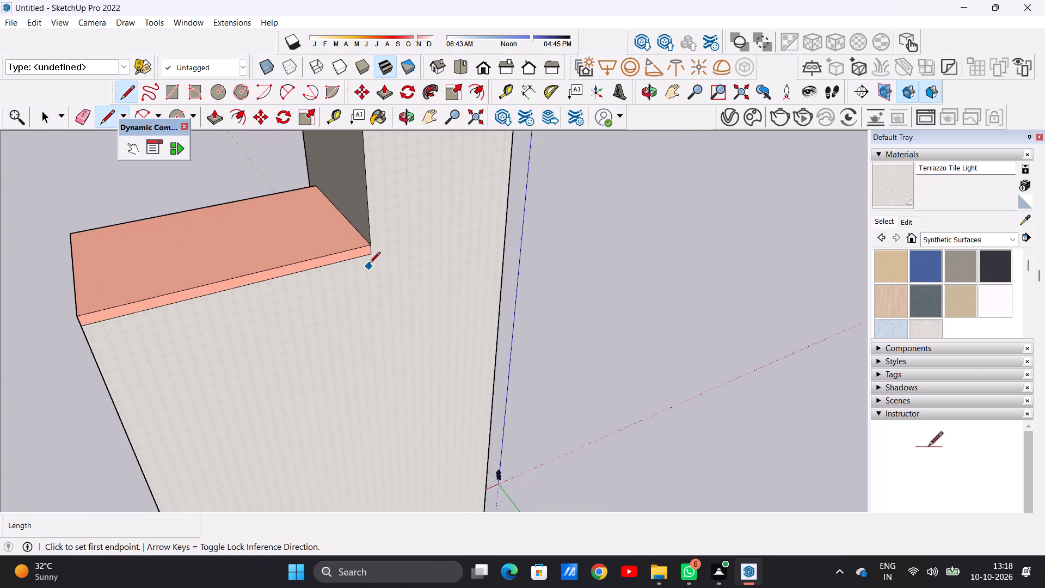
scroll(370, 264, "down", 1)
scroll(370, 264, "up", 4)
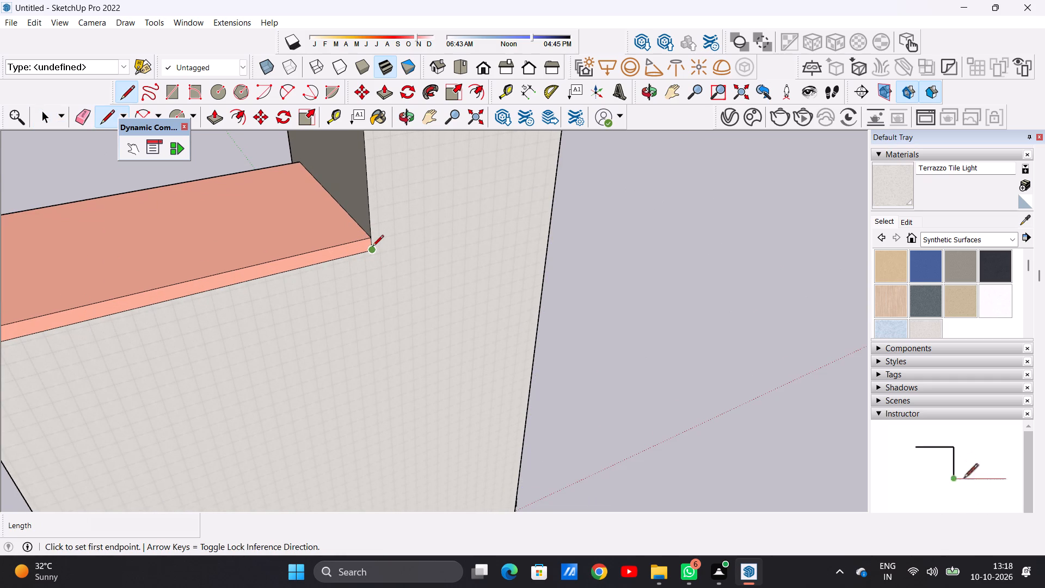
left_click(374, 241)
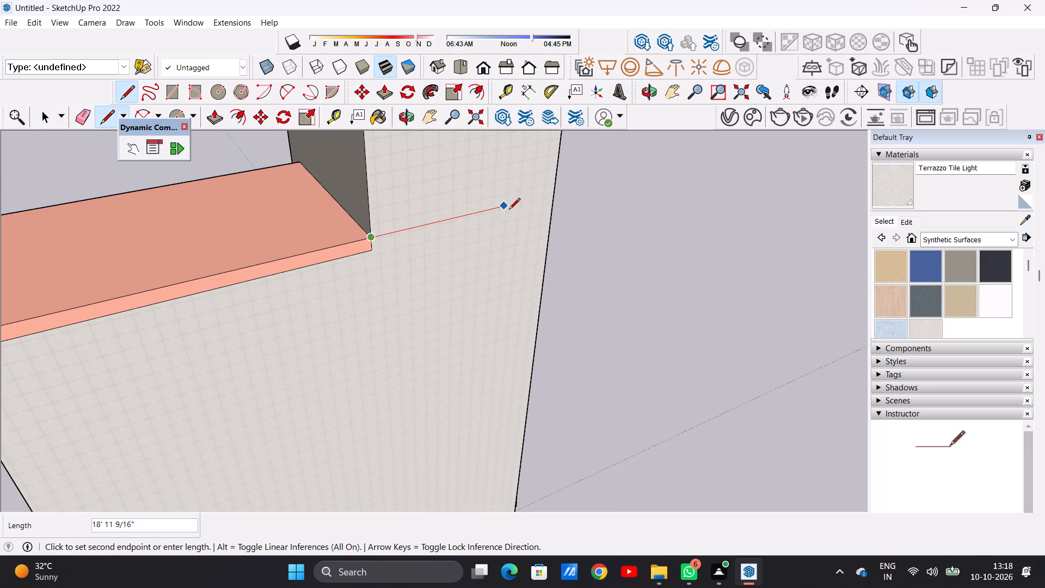
left_click(554, 197)
key("space")
scroll(456, 267, "down", 6)
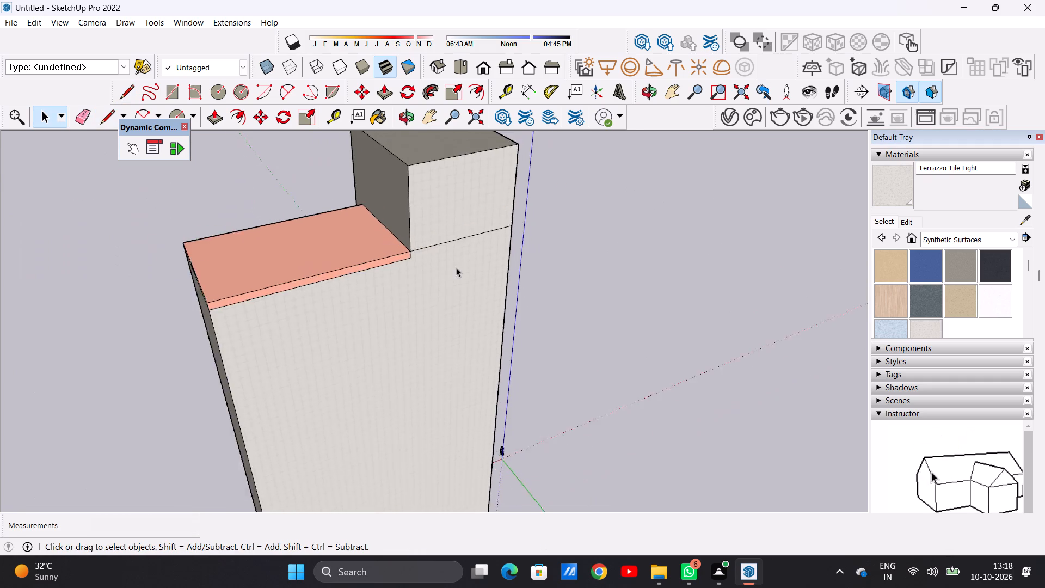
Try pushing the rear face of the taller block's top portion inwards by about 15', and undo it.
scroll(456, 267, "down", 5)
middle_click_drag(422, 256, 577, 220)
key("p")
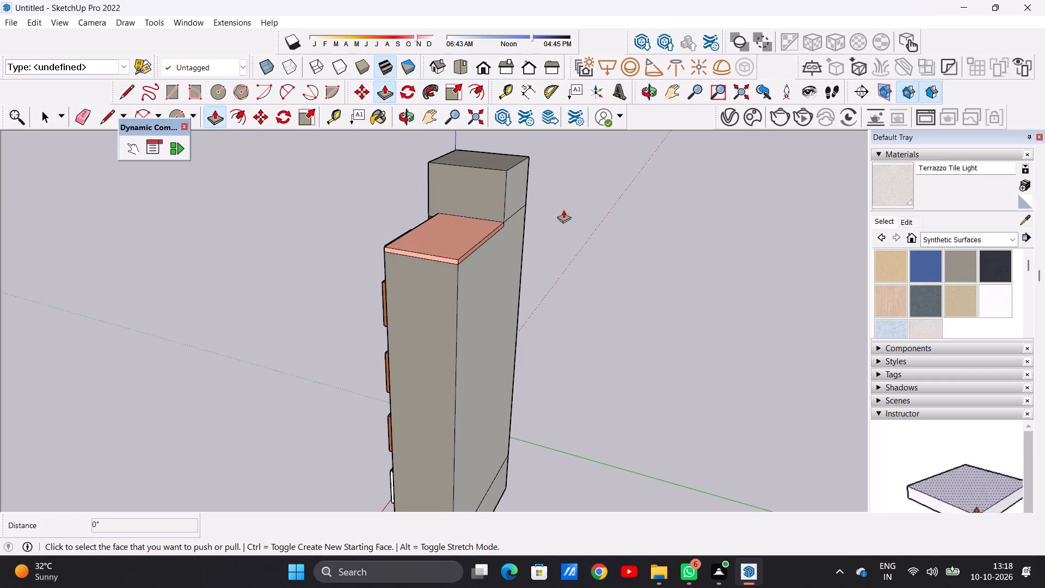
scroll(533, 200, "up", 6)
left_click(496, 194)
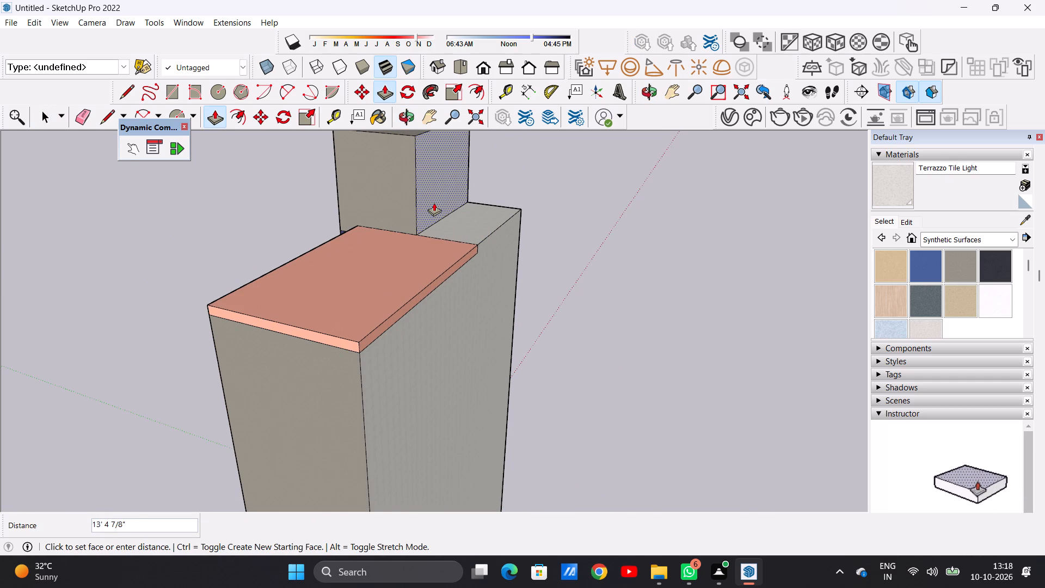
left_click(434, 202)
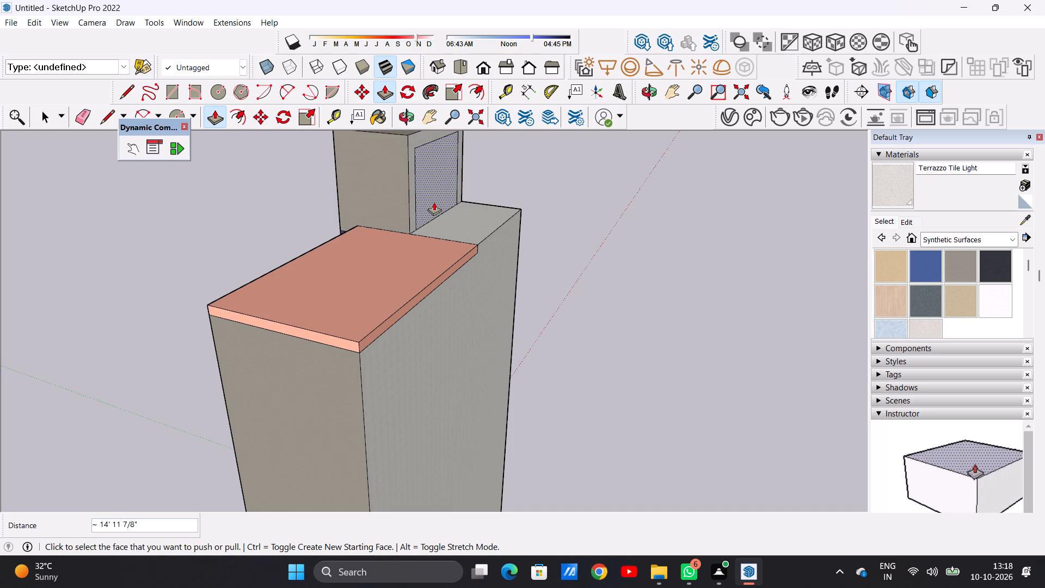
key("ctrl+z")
Push the rear face of the taller block's top portion, above the lower roof, inwards by about 11' 7".
left_click(490, 191)
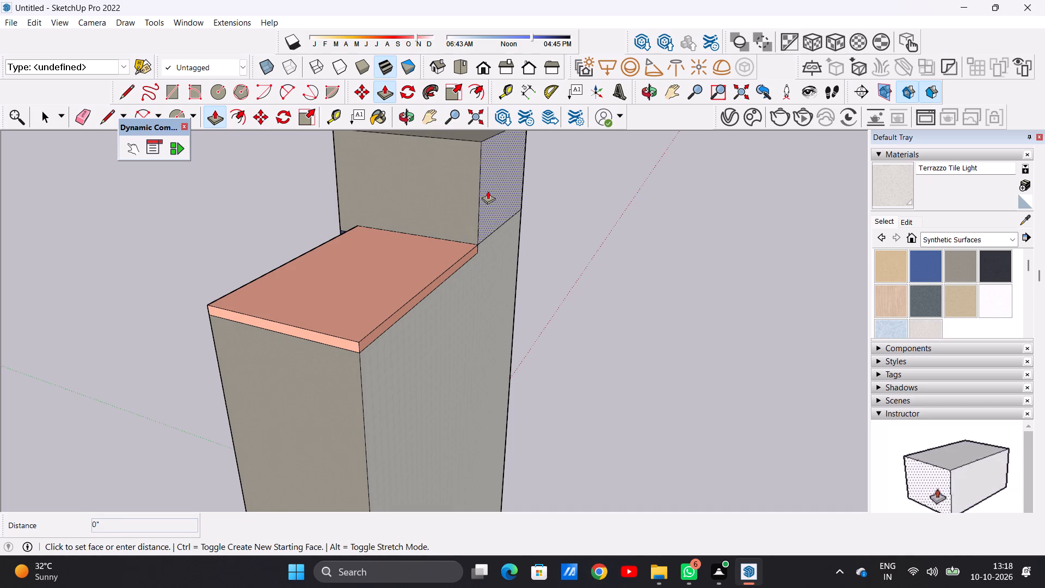
left_click(438, 165)
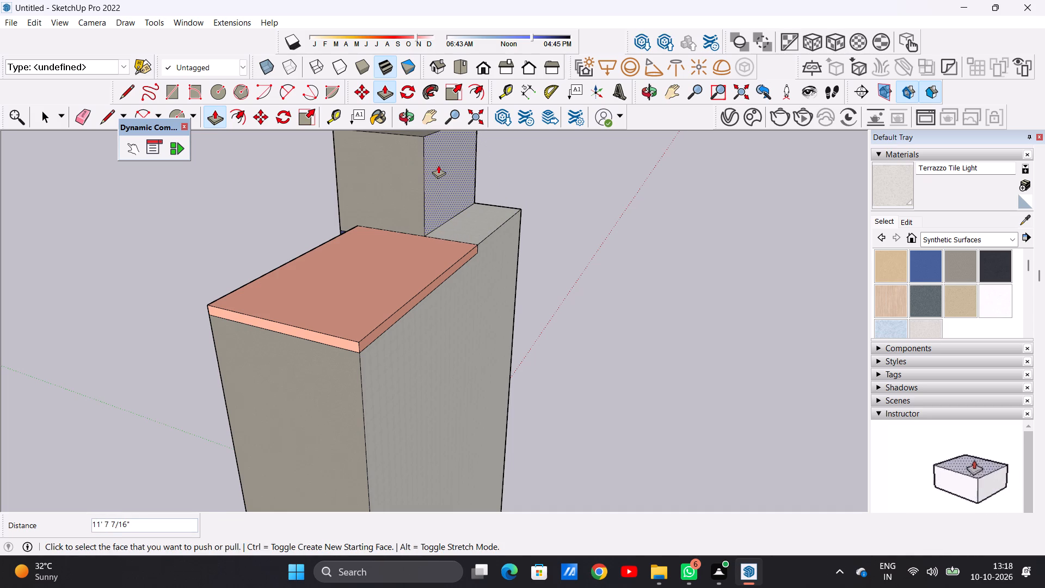
key("space")
left_click(621, 178)
Examine the building's front facade as a whole and the lower storeys around the ground-floor tiled wall.
scroll(469, 302, "down", 8)
middle_click_drag(364, 305, 419, 295)
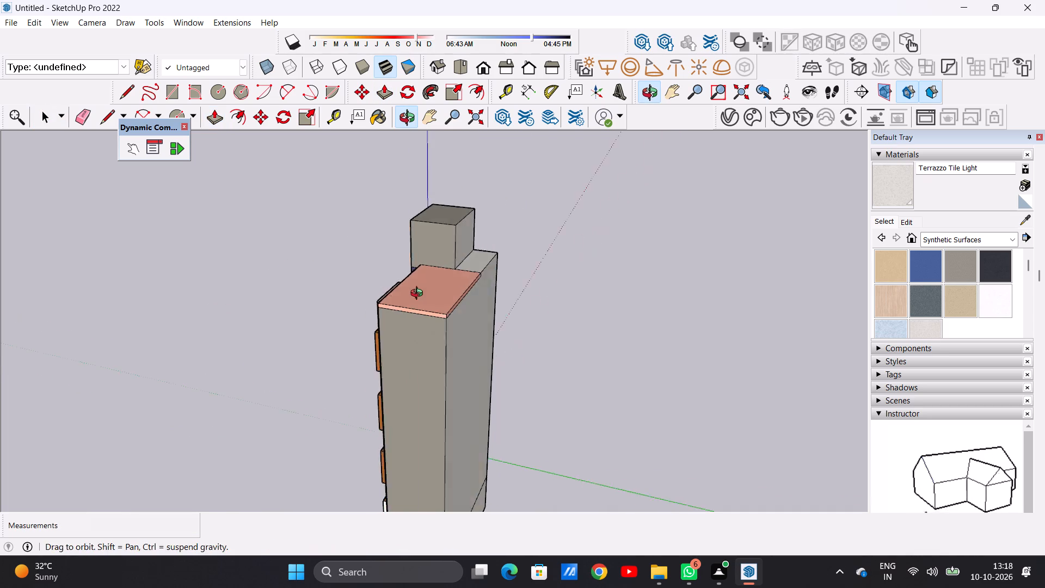
middle_click_drag(419, 295, 571, 262)
middle_click_drag(428, 299, 680, 272)
middle_click_drag(349, 354, 426, 318)
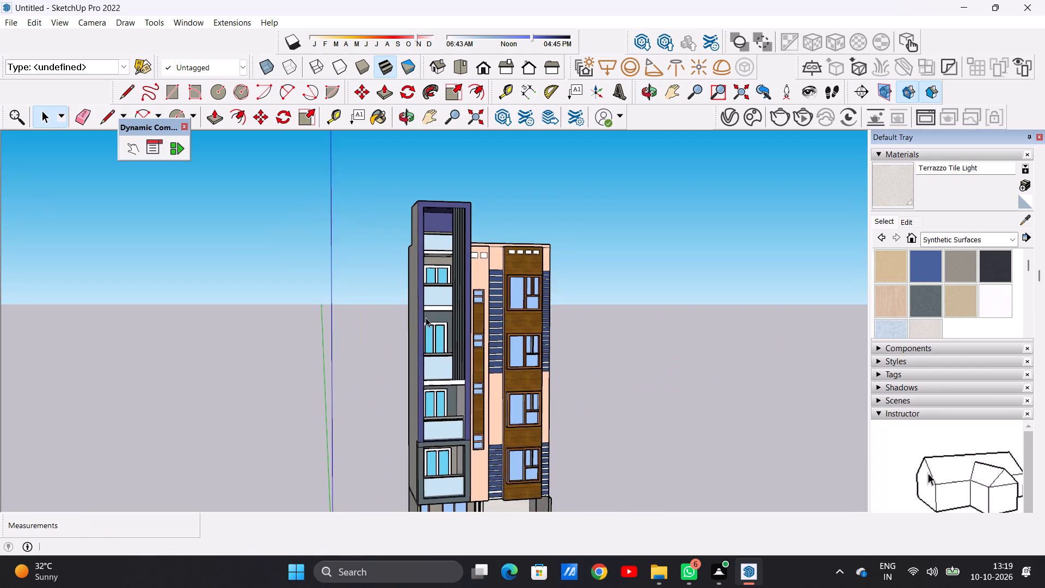
scroll(412, 324, "down", 5)
scroll(463, 421, "up", 13)
scroll(431, 420, "down", 13)
middle_click_drag(470, 438, 448, 461)
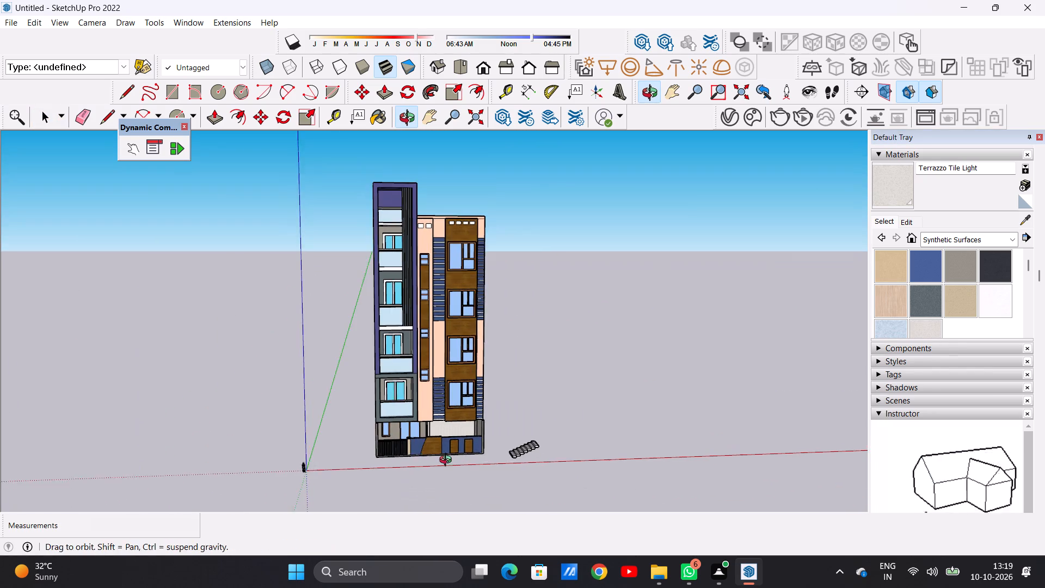
middle_click_drag(448, 461, 446, 467)
scroll(448, 421, "up", 16)
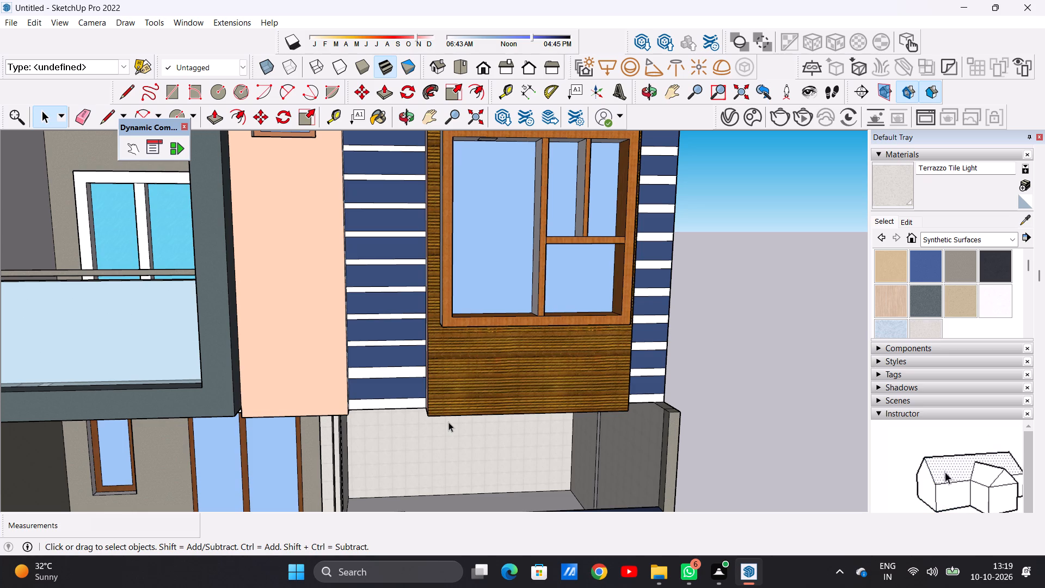
scroll(439, 473, "down", 19)
middle_click_drag(456, 488, 453, 501)
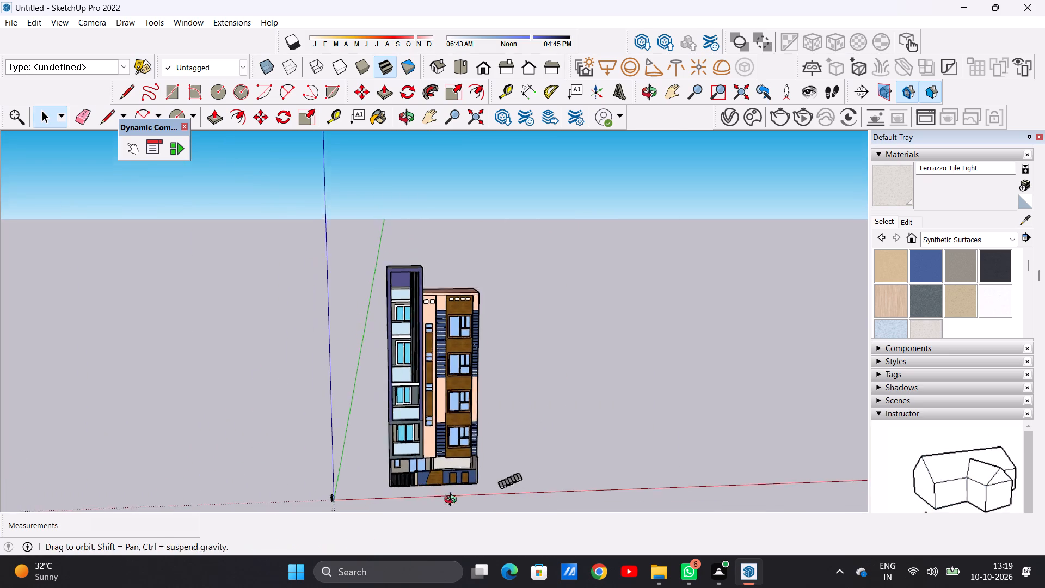
Examine the lower storeys of the front facade and the open ground-floor area with the tiled wall.
middle_click_drag(453, 501, 446, 532)
scroll(444, 474, "up", 18)
middle_click_drag(455, 445, 454, 472)
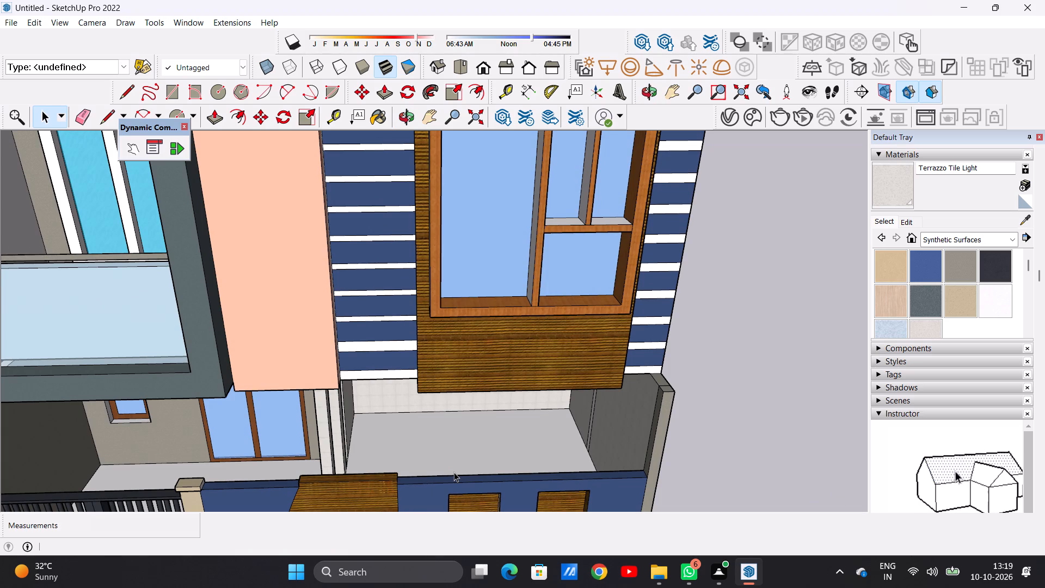
scroll(454, 471, "down", 4)
scroll(468, 454, "up", 3)
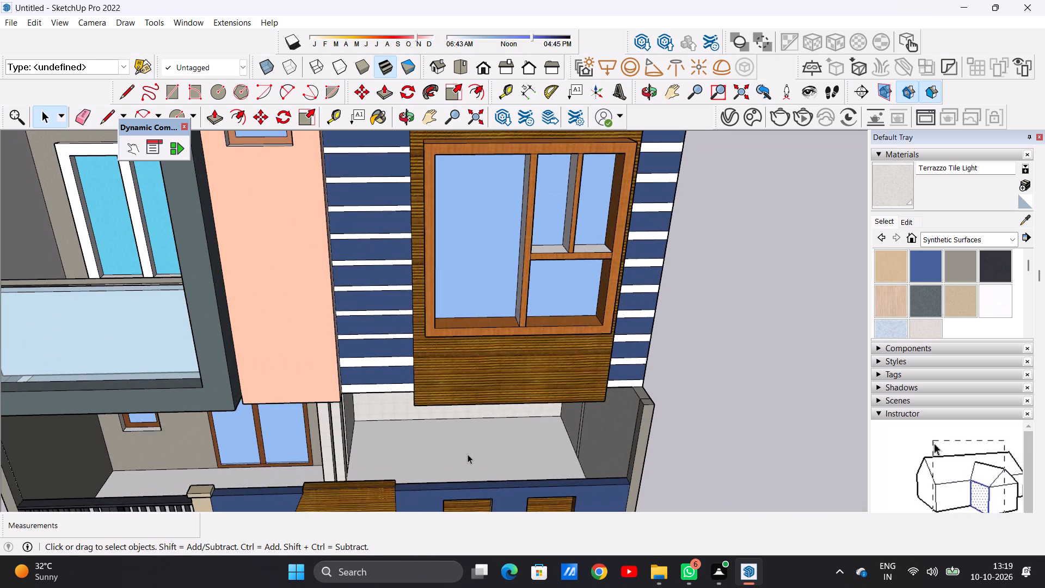
scroll(465, 428, "down", 6)
scroll(475, 420, "up", 3)
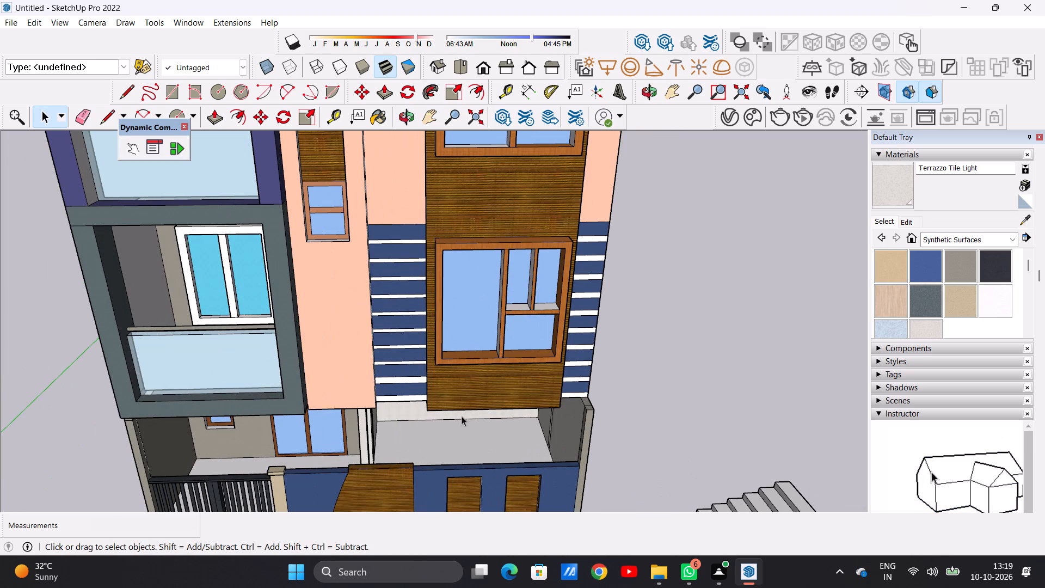
scroll(450, 411, "down", 7)
scroll(465, 413, "up", 4)
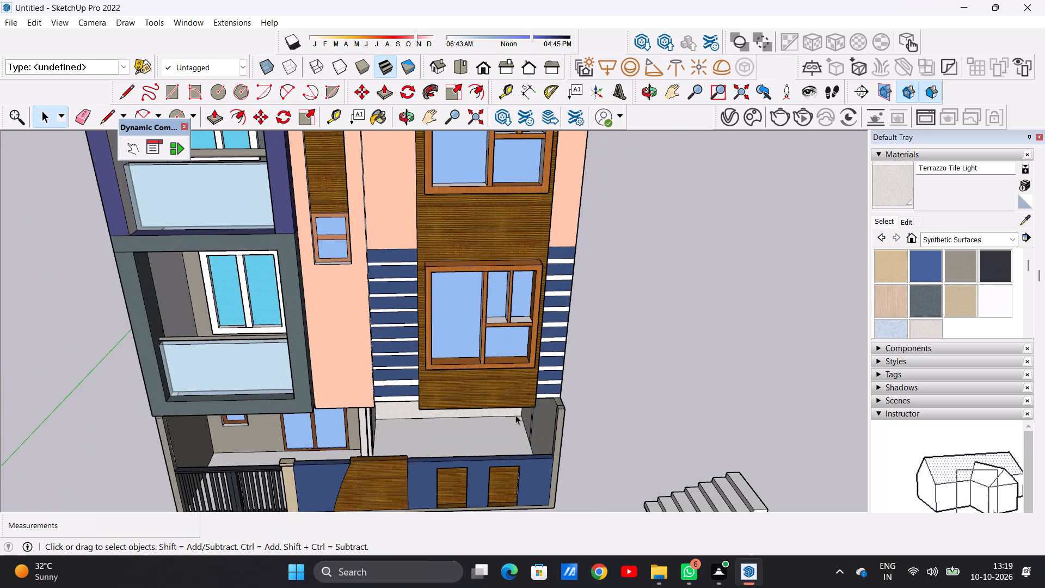
scroll(513, 411, "down", 5)
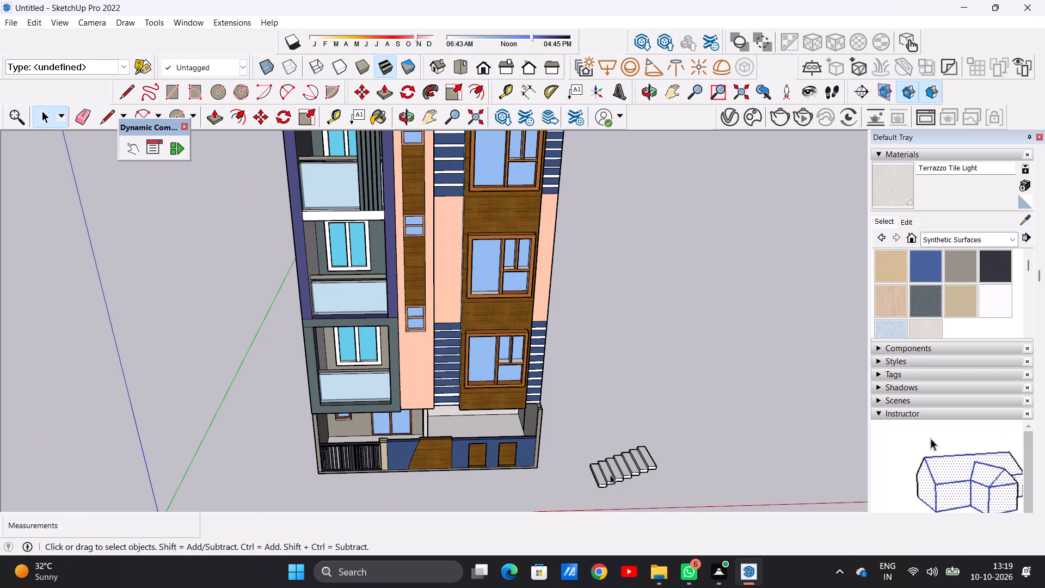
Examine the loose flight of steps beside the building from several sides.
scroll(491, 426, "up", 6)
scroll(410, 409, "down", 9)
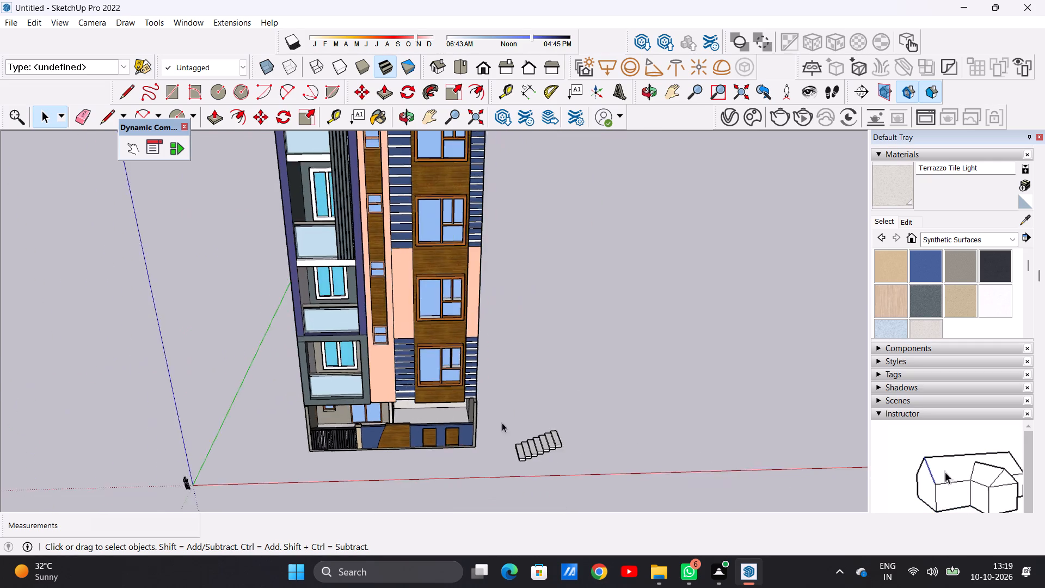
scroll(569, 430, "up", 11)
double_click(551, 454)
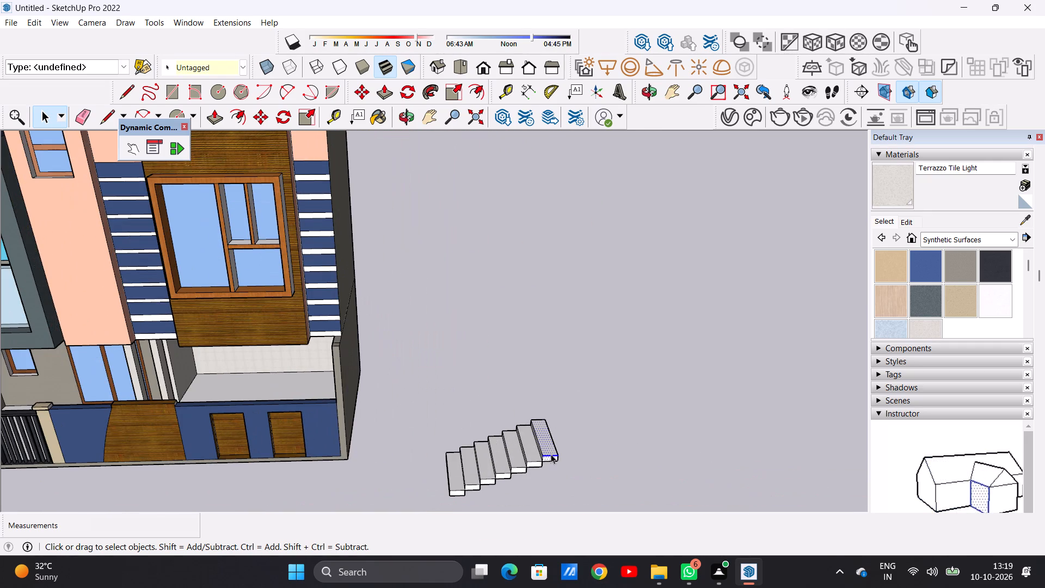
left_click(551, 454)
scroll(521, 452, "down", 5)
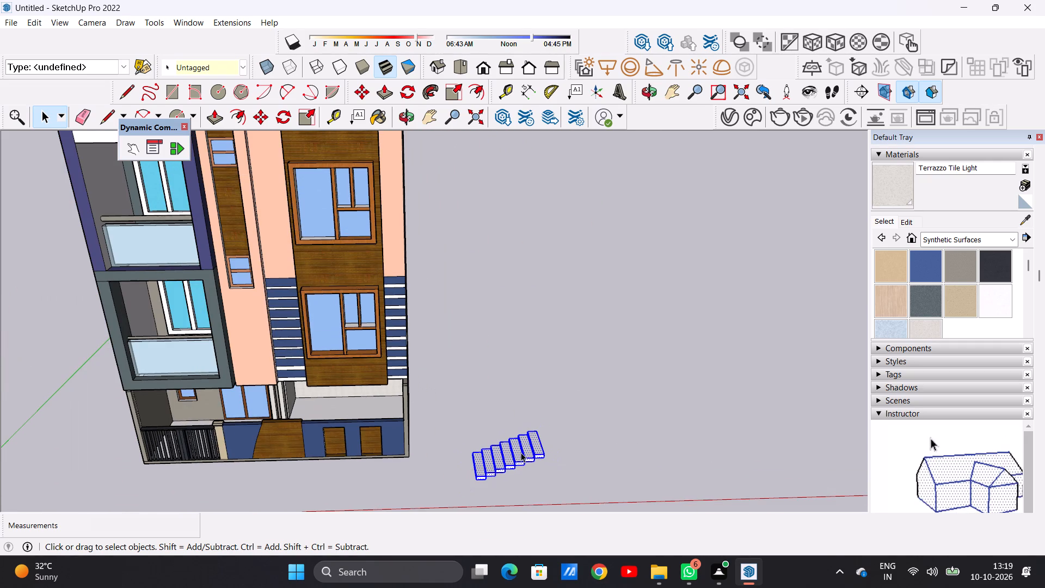
scroll(520, 466, "up", 4)
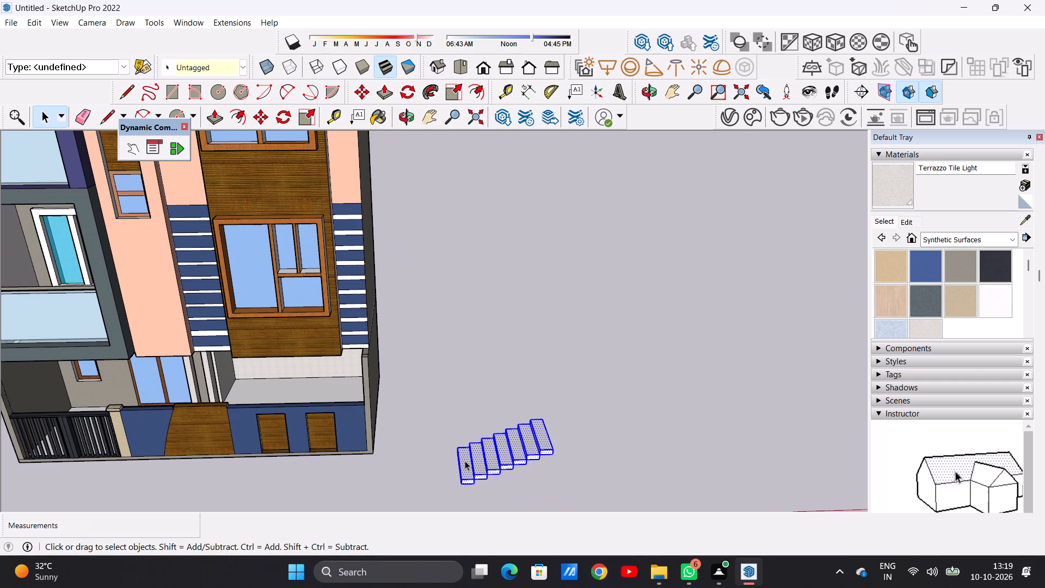
scroll(465, 443, "down", 5)
key("space")
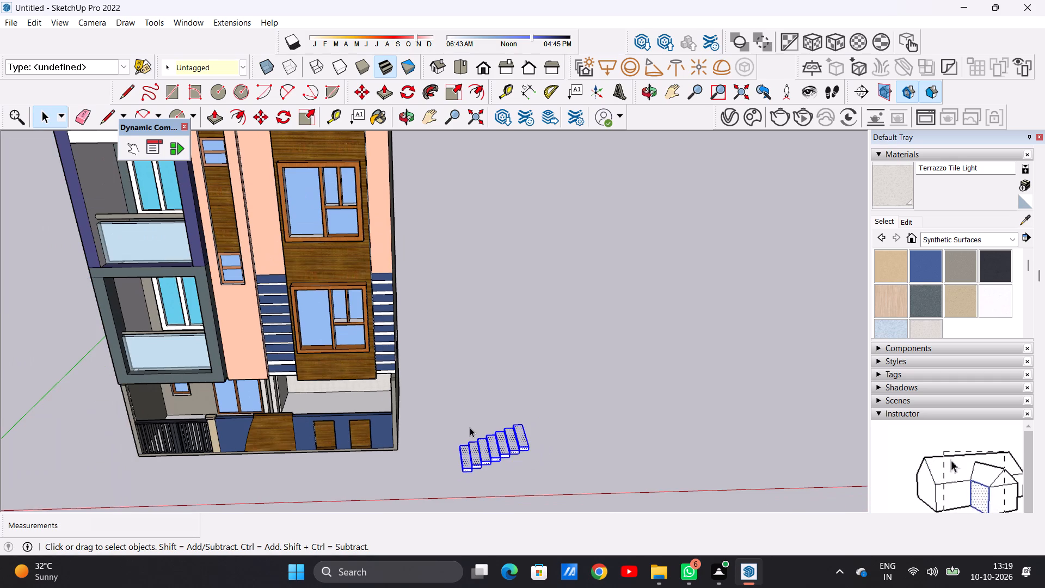
left_click(595, 444)
scroll(558, 460, "up", 5)
middle_click_drag(514, 458, 348, 455)
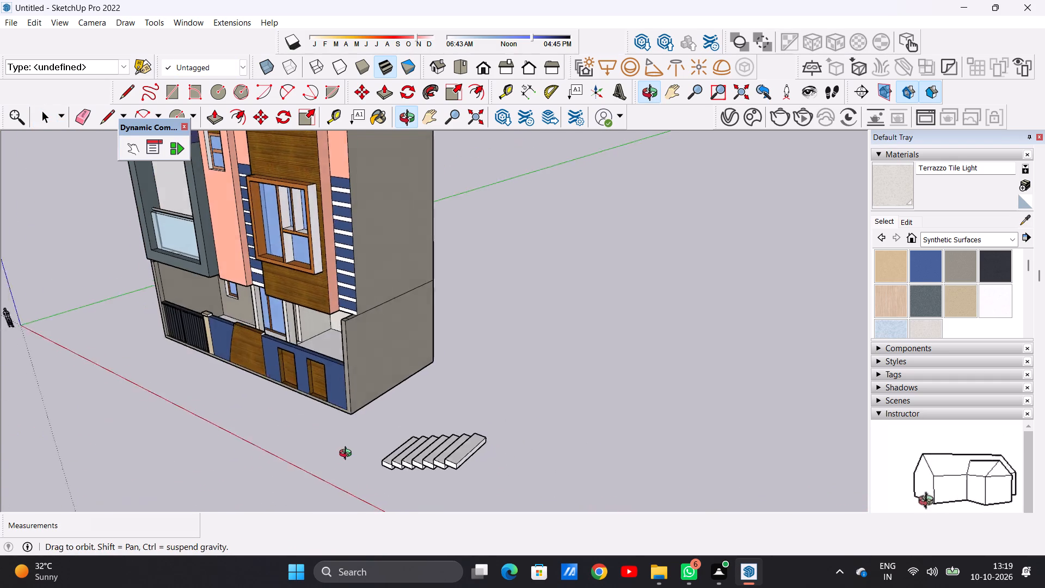
middle_click_drag(348, 455, 341, 471)
scroll(441, 474, "up", 5)
scroll(466, 425, "down", 5)
middle_click_drag(483, 462, 406, 485)
scroll(379, 479, "up", 7)
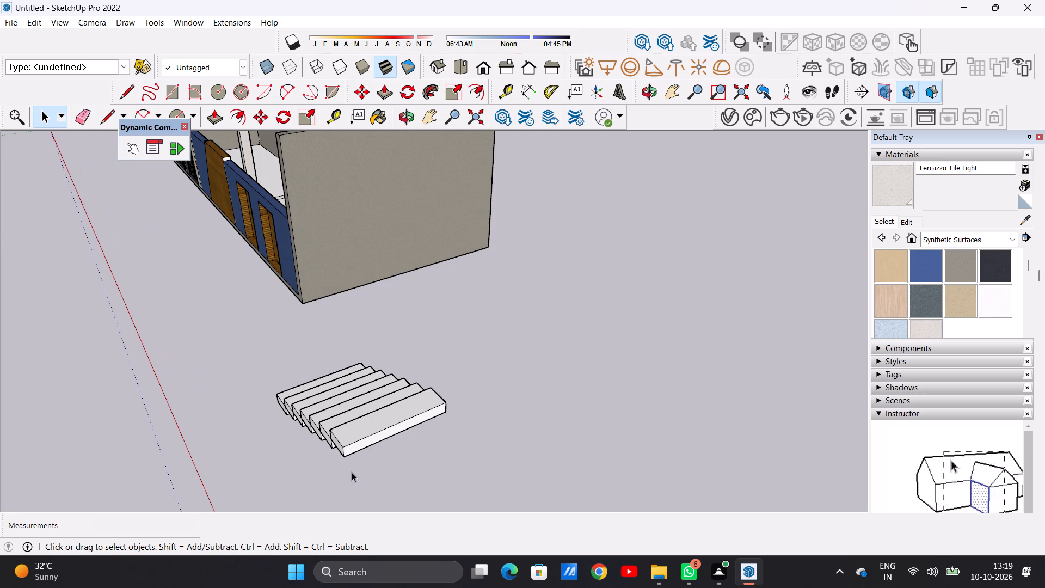
scroll(384, 426, "down", 17)
middle_click_drag(394, 437, 420, 440)
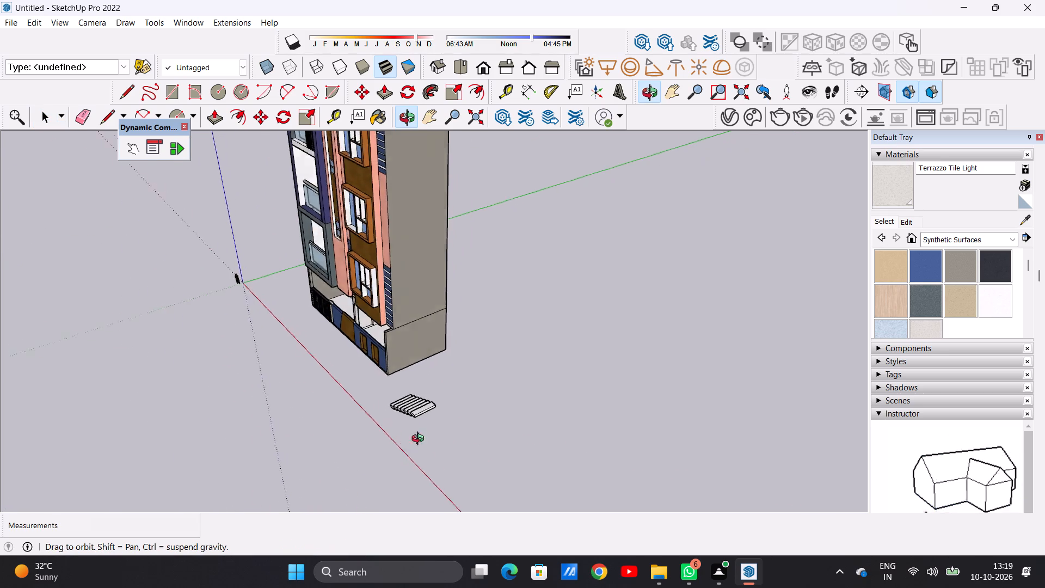
middle_click_drag(420, 440, 549, 378)
scroll(547, 377, "up", 3)
middle_click_drag(526, 376, 590, 473)
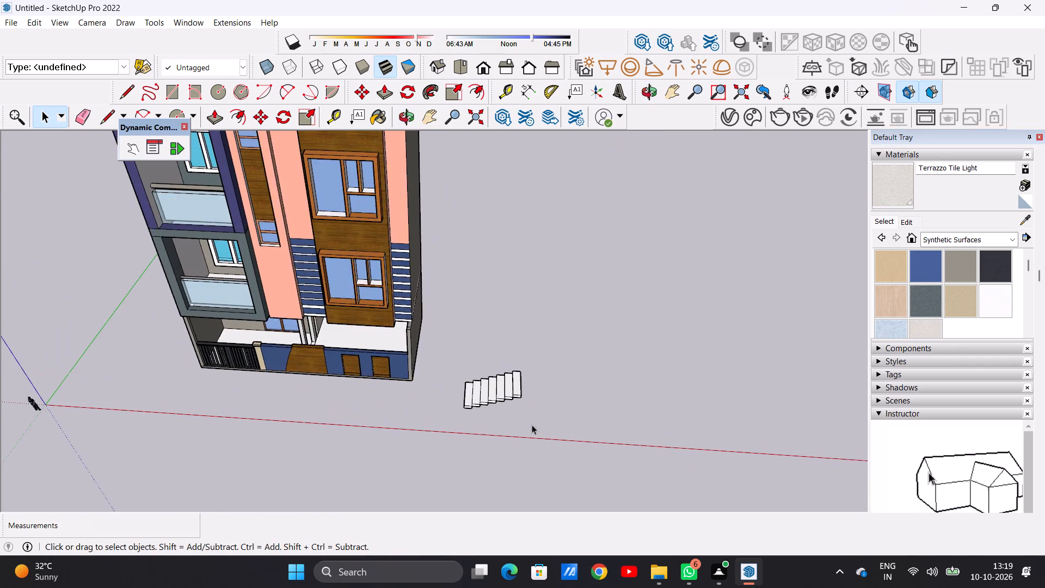
Draw a rectangle about 4' 10" by 10' 6" on the ground beside the loose flight of steps.
scroll(532, 425, "down", 6)
scroll(587, 391, "up", 11)
key("r")
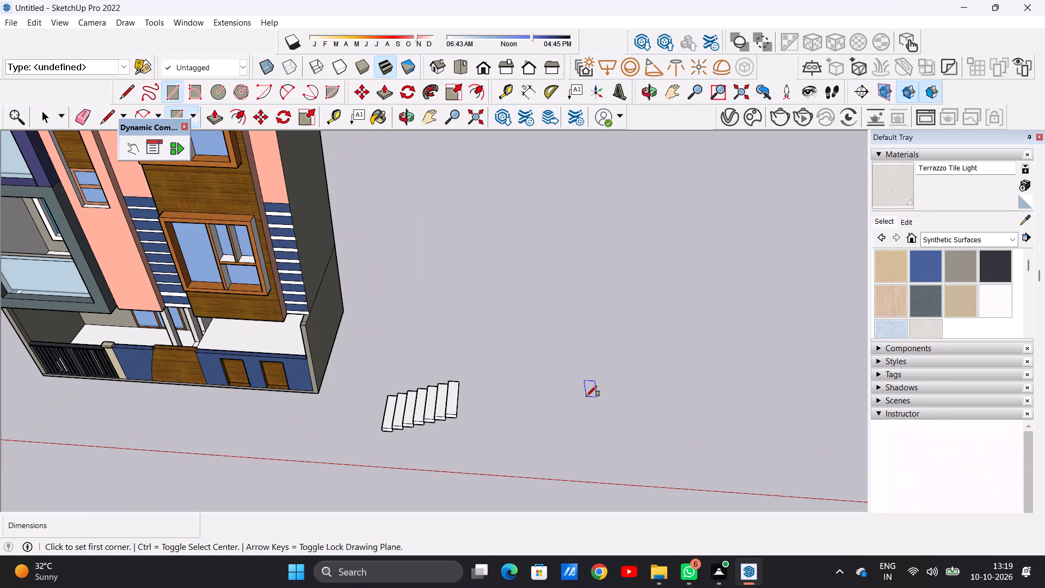
left_click(508, 392)
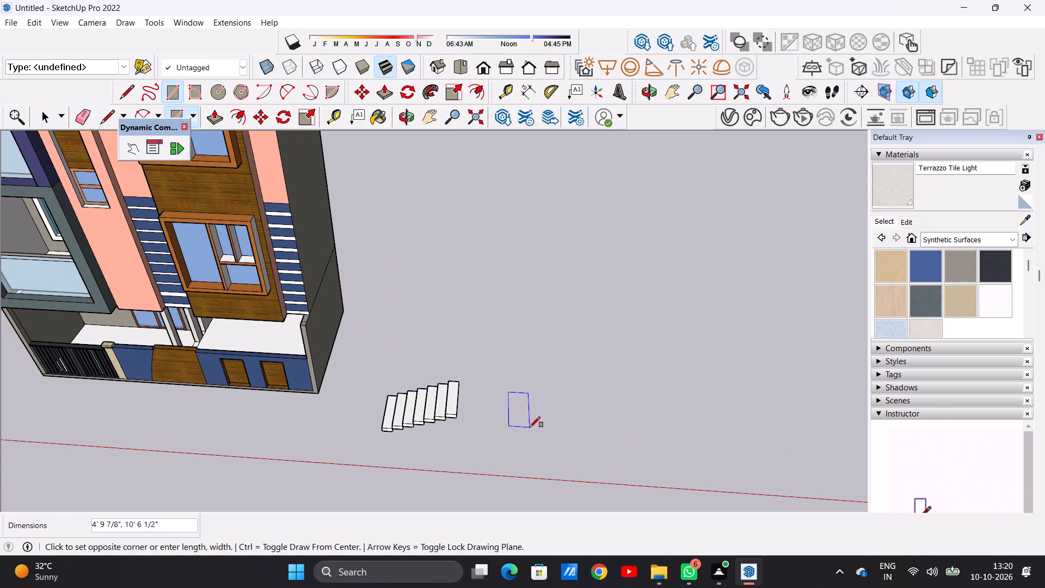
left_click(530, 427)
key("space")
Extrude the rectangle beside the steps upwards into a thin landing slab.
middle_click_drag(516, 441, 508, 387)
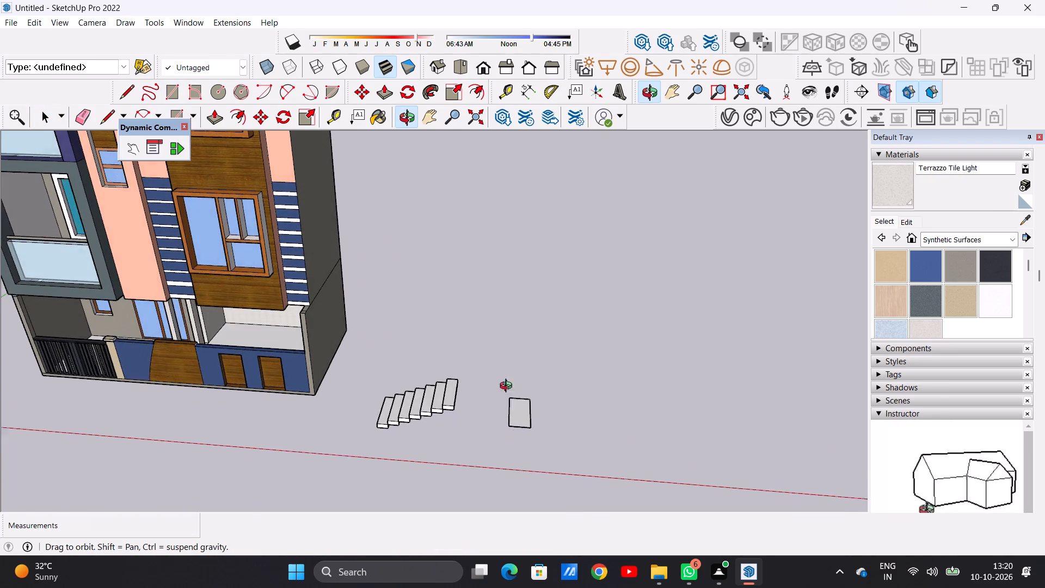
middle_click_drag(508, 387, 509, 384)
scroll(514, 400, "up", 11)
key("p")
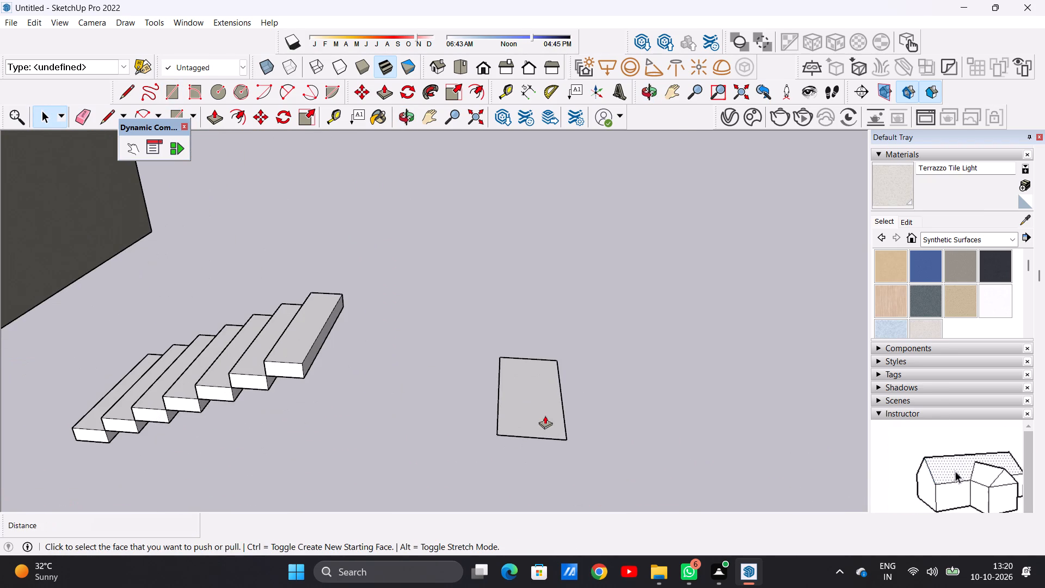
left_click(538, 414)
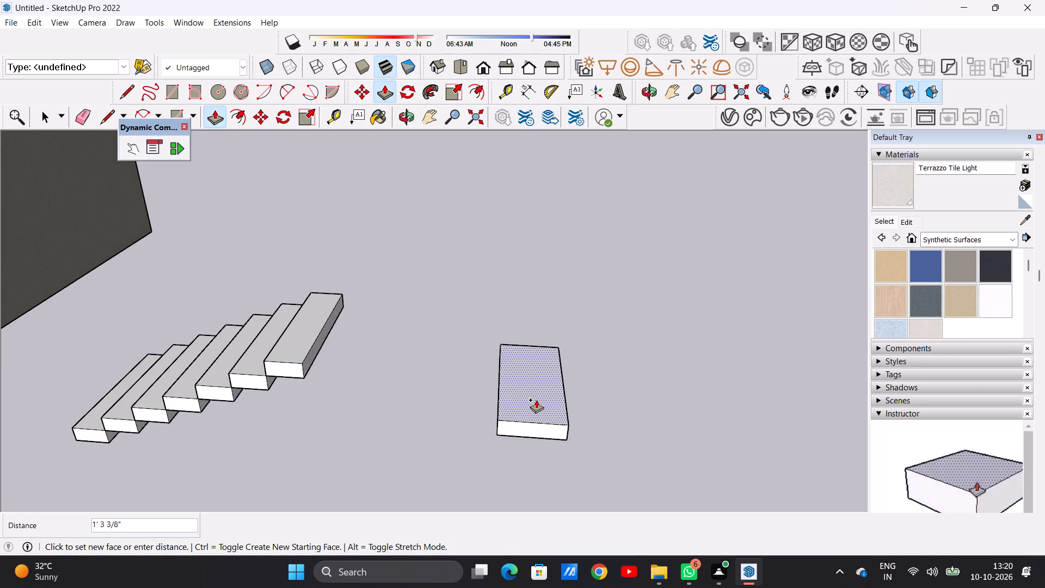
left_click(534, 404)
key("space")
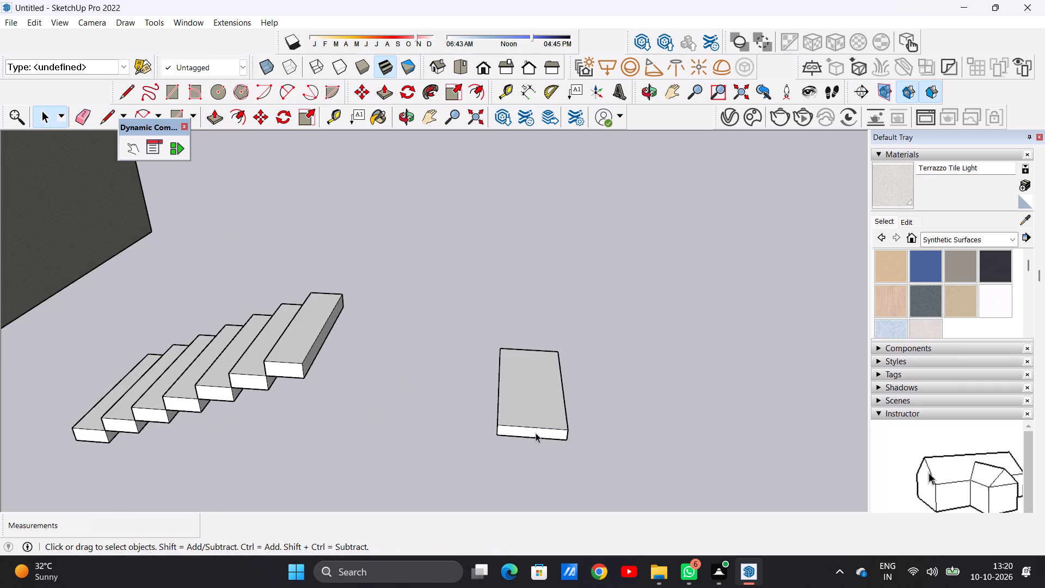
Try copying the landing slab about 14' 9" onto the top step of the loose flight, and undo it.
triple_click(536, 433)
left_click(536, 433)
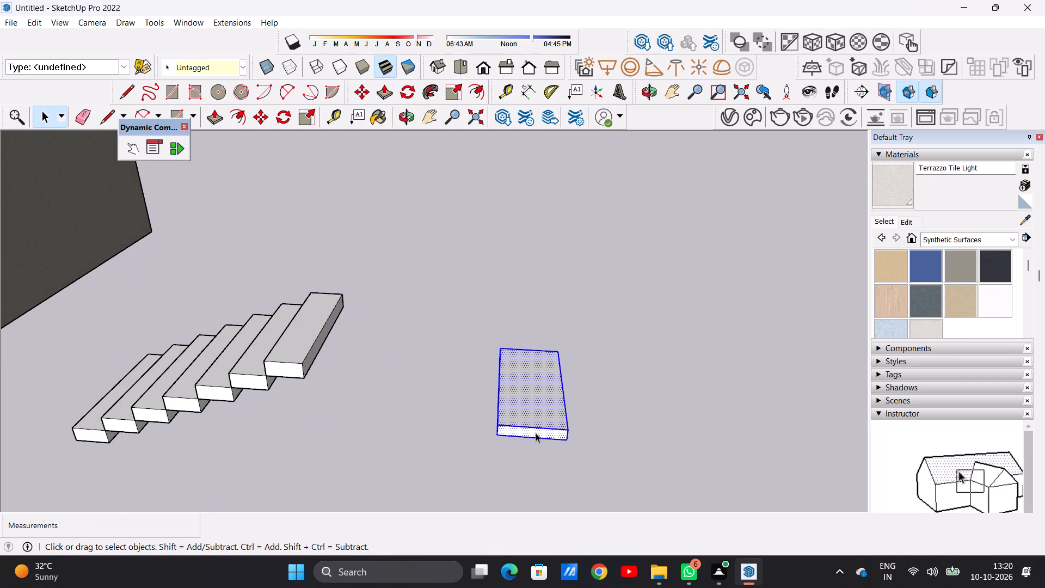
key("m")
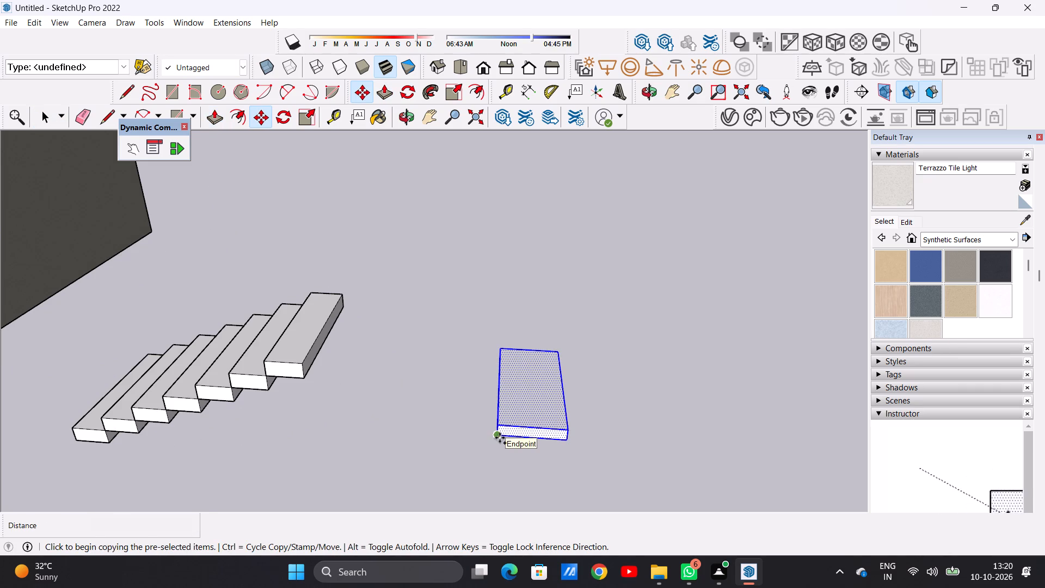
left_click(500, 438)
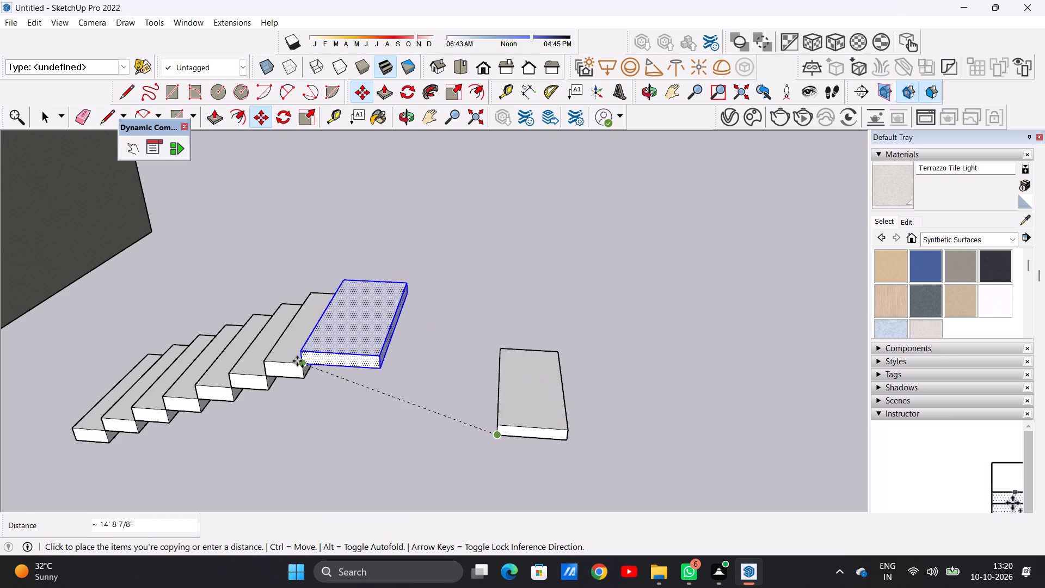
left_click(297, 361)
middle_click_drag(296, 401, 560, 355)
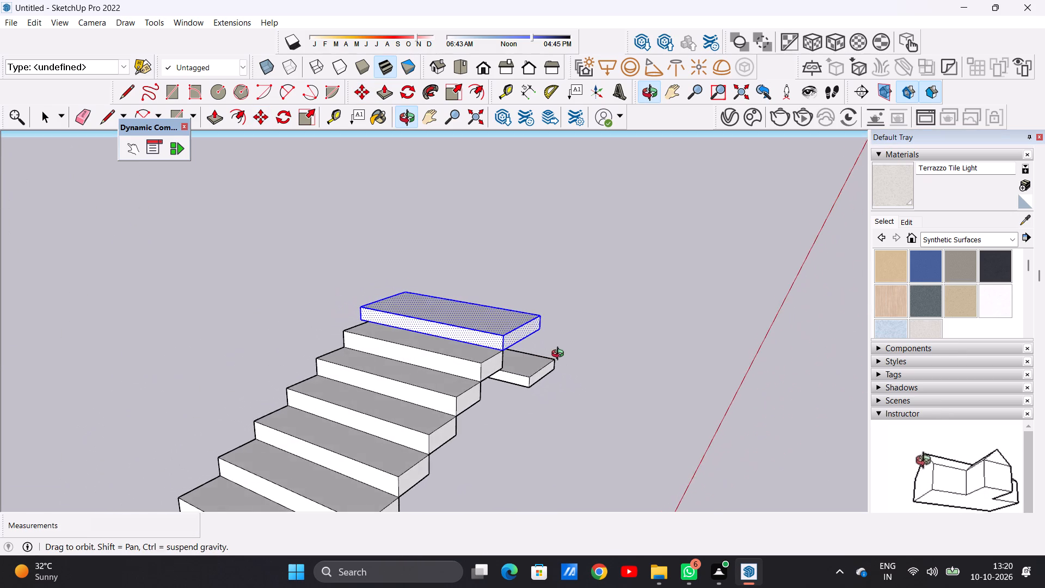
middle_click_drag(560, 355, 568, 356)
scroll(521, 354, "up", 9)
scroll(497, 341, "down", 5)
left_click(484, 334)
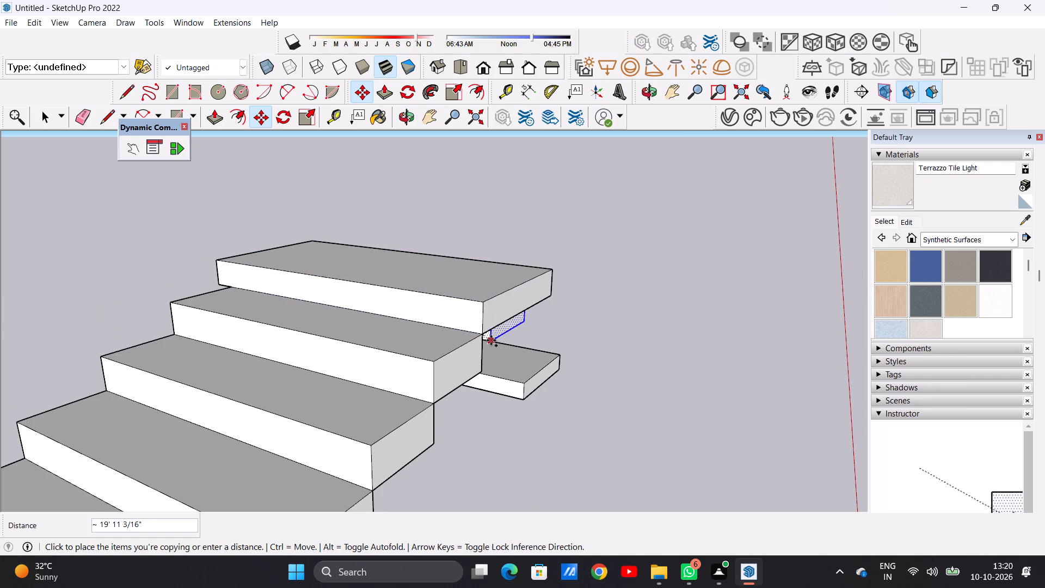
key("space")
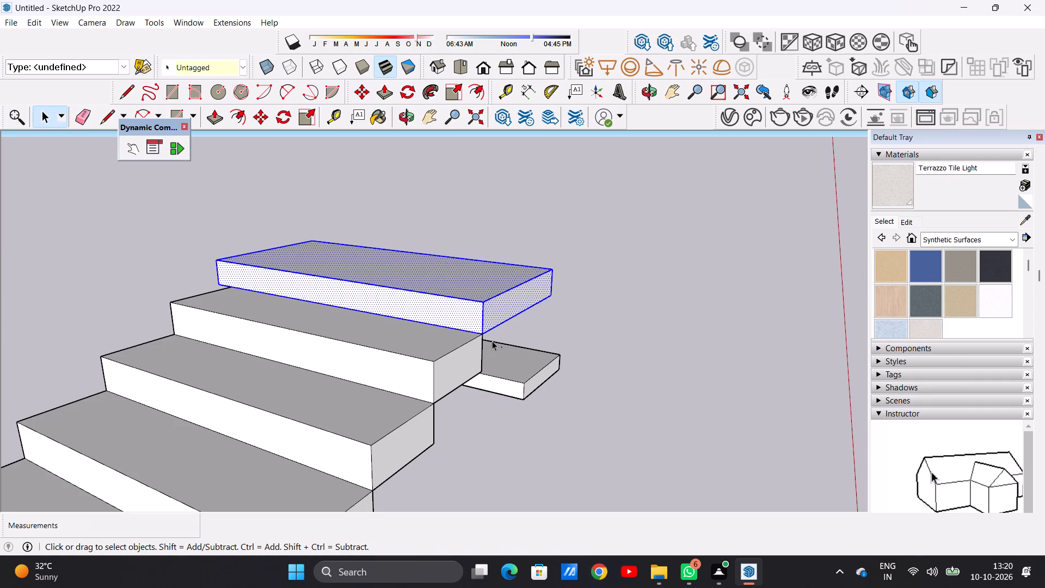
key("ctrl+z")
Copy the landing slab about 14' 9" by its lower corner onto the rear upper corner of the top step.
triple_click(518, 386)
left_click(518, 386)
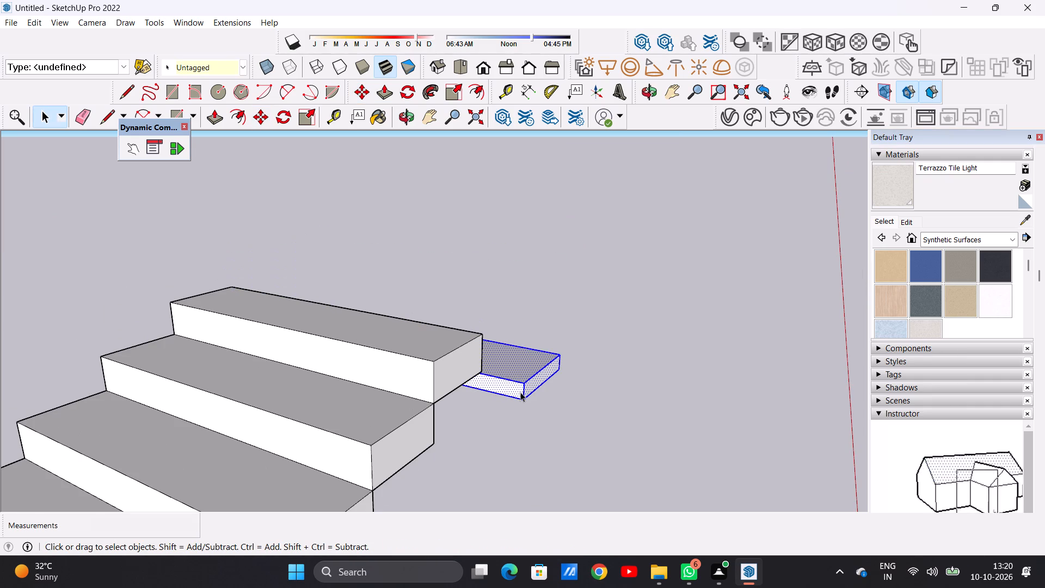
key("m")
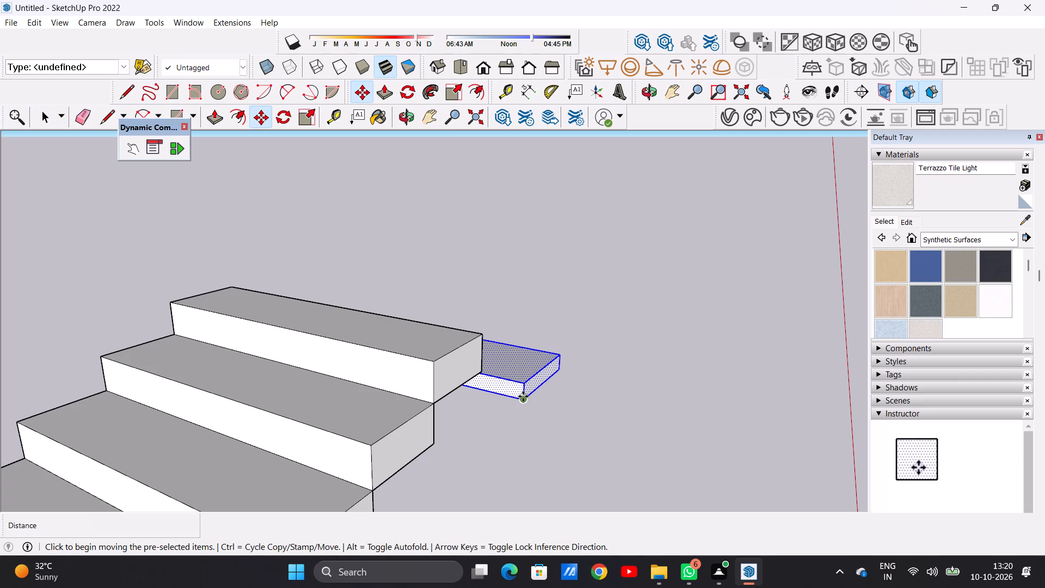
left_click(523, 396)
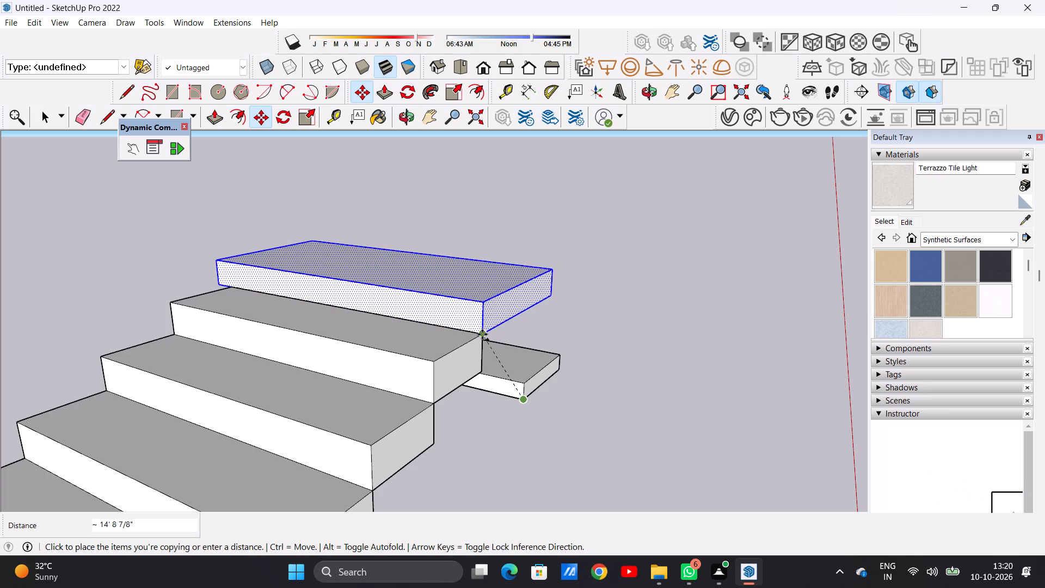
left_click(484, 336)
key("space")
scroll(485, 368, "down", 7)
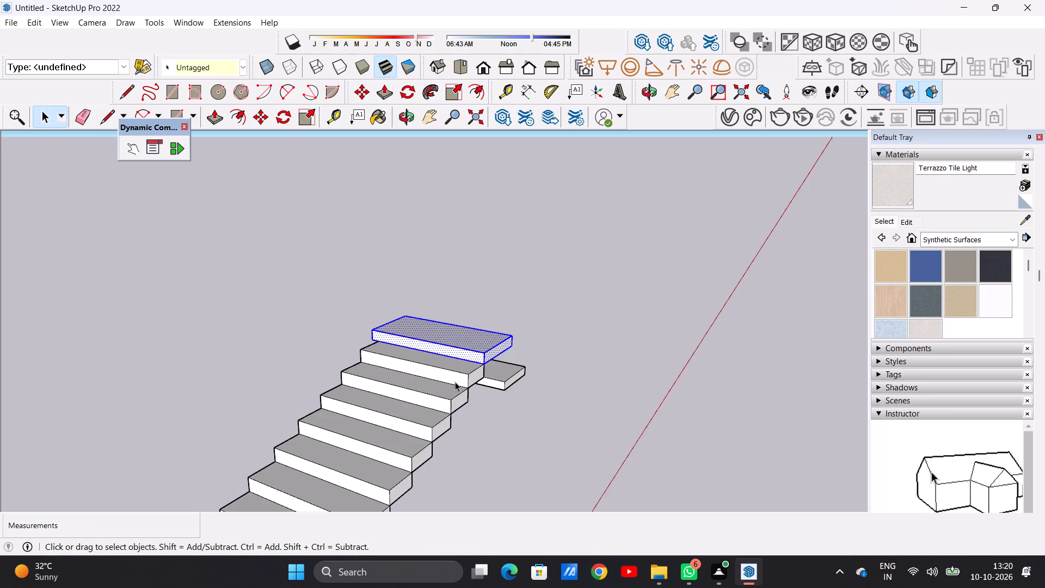
middle_click_drag(420, 384, 378, 368)
left_click(442, 426)
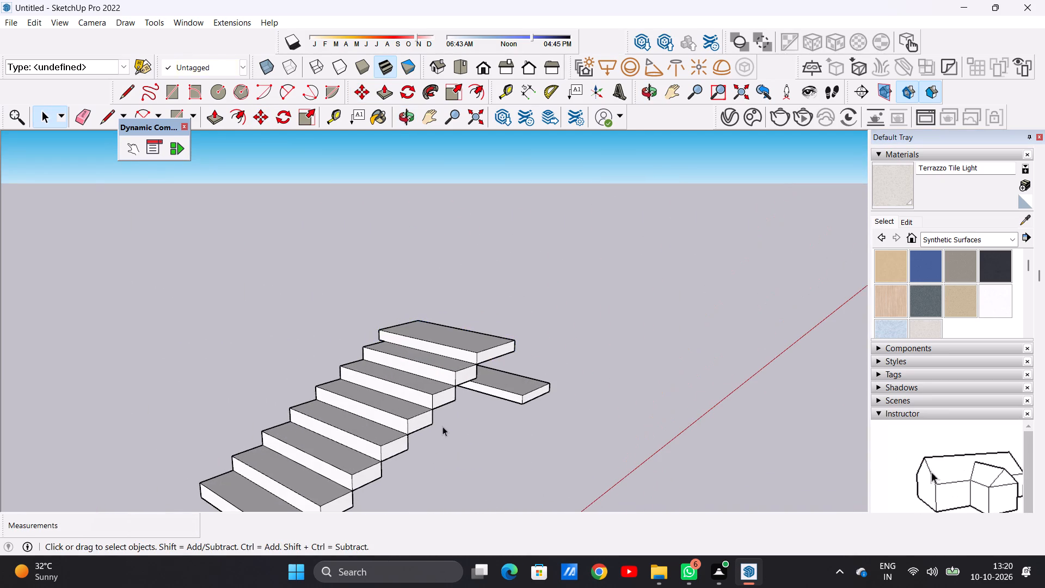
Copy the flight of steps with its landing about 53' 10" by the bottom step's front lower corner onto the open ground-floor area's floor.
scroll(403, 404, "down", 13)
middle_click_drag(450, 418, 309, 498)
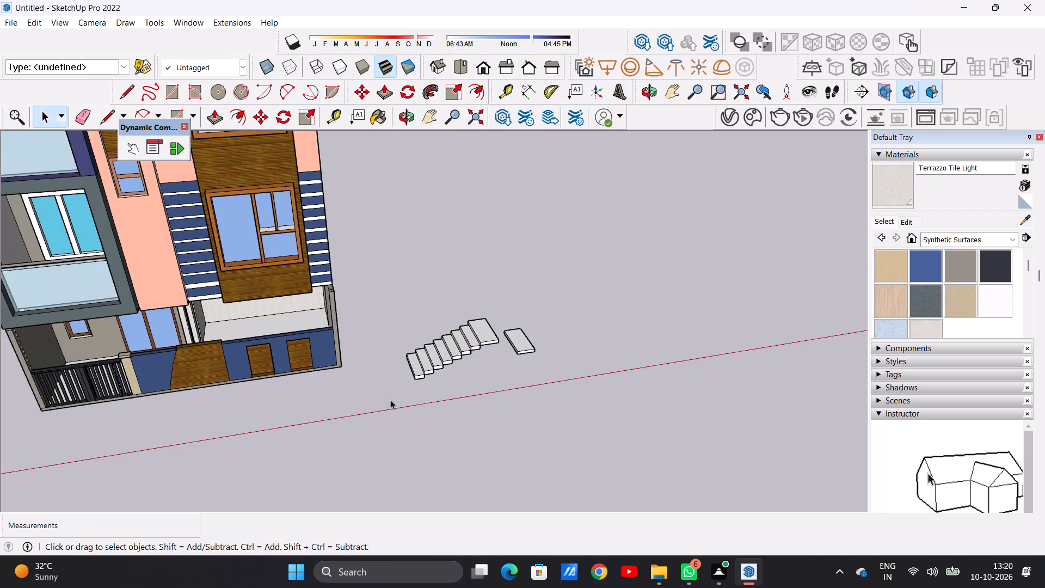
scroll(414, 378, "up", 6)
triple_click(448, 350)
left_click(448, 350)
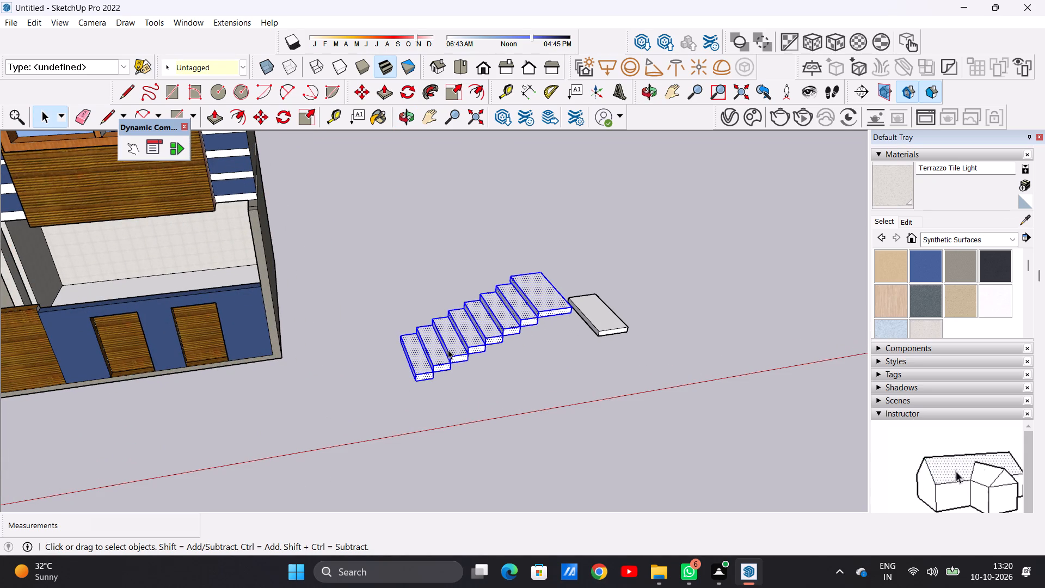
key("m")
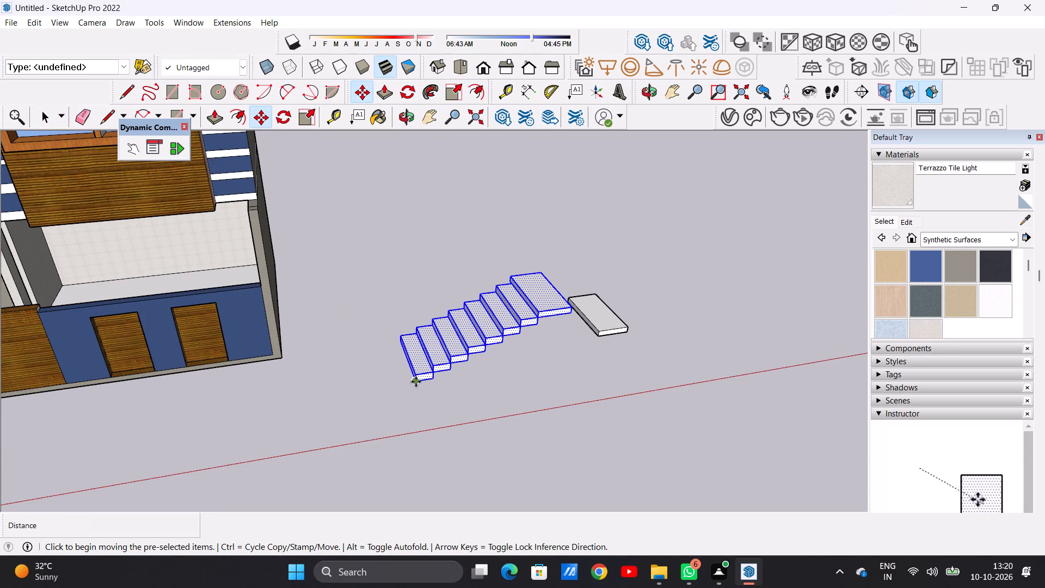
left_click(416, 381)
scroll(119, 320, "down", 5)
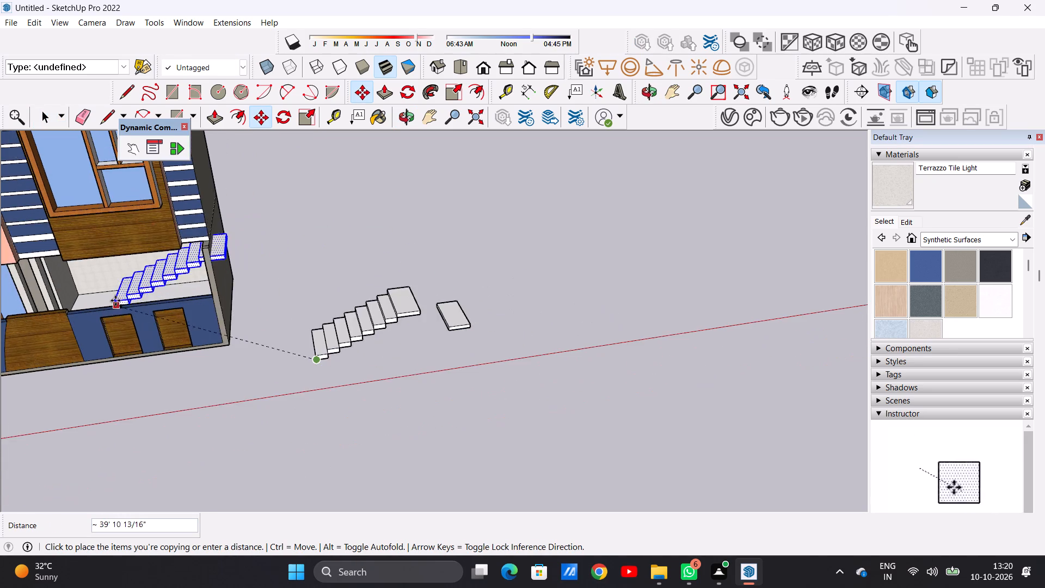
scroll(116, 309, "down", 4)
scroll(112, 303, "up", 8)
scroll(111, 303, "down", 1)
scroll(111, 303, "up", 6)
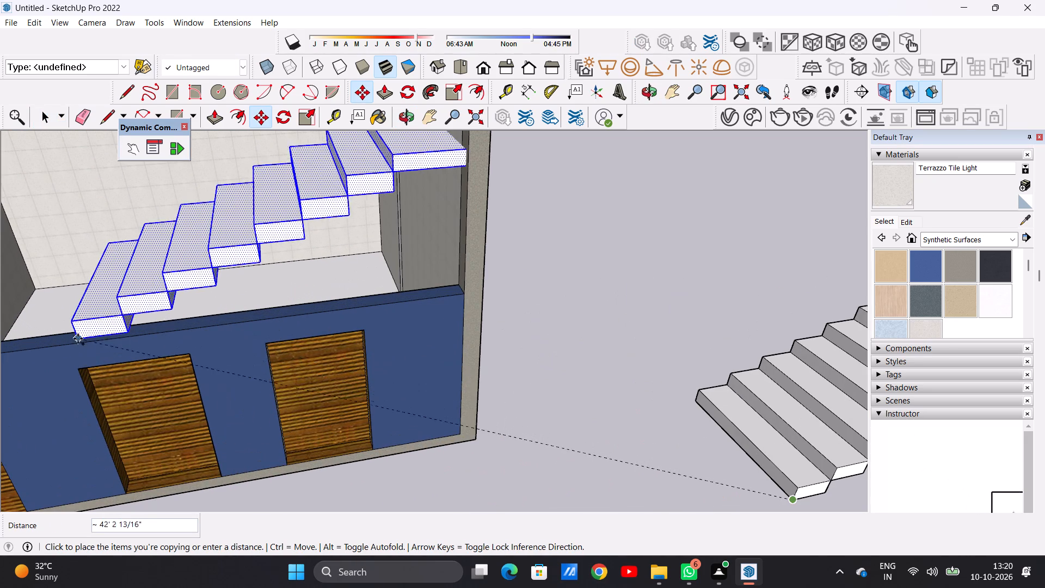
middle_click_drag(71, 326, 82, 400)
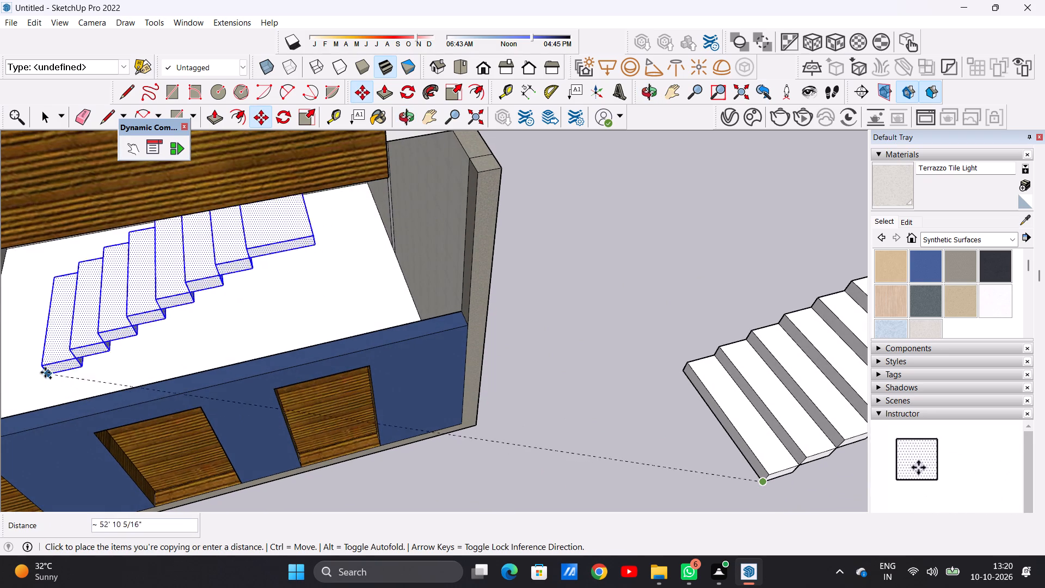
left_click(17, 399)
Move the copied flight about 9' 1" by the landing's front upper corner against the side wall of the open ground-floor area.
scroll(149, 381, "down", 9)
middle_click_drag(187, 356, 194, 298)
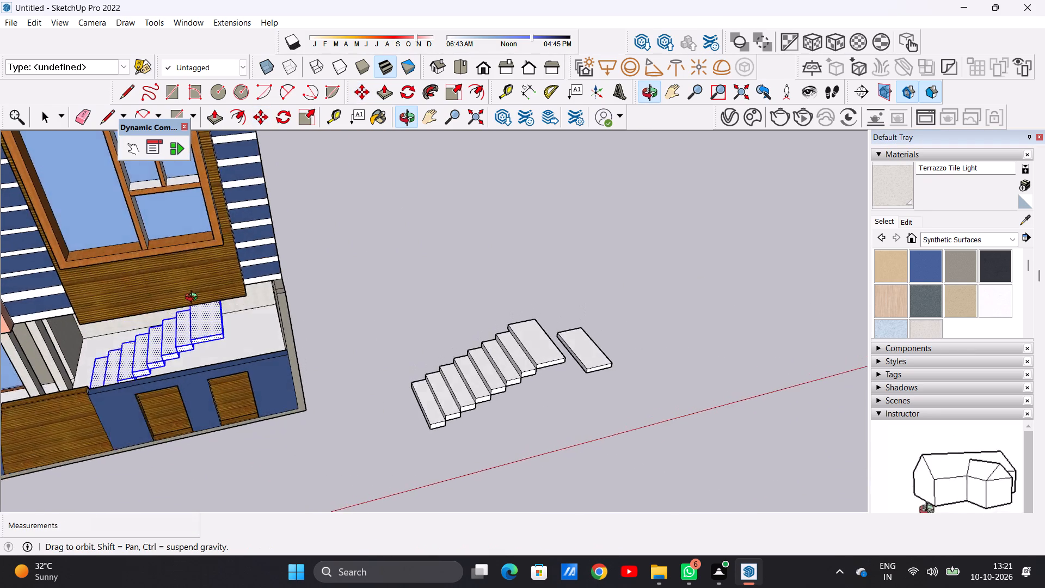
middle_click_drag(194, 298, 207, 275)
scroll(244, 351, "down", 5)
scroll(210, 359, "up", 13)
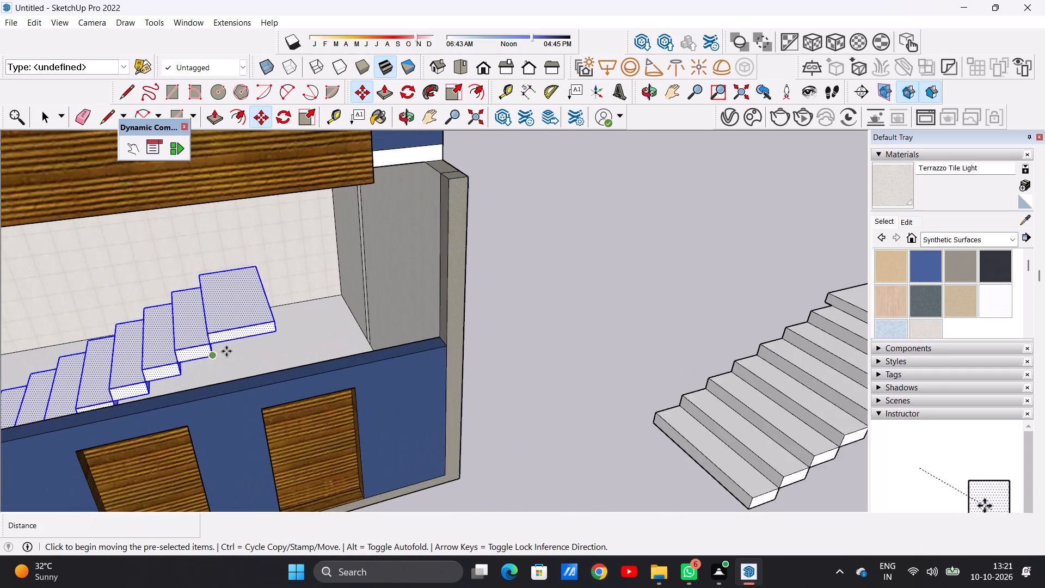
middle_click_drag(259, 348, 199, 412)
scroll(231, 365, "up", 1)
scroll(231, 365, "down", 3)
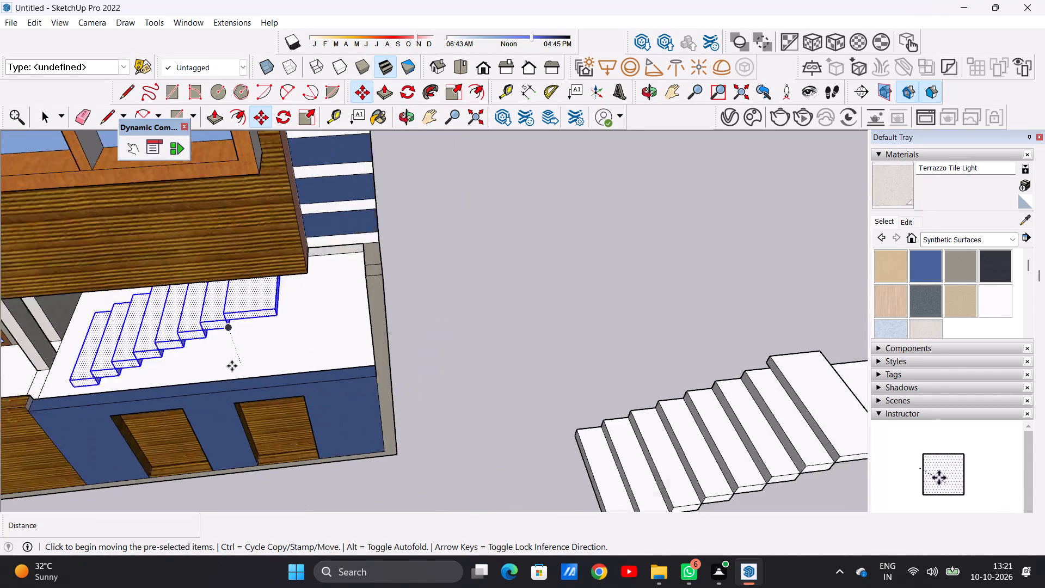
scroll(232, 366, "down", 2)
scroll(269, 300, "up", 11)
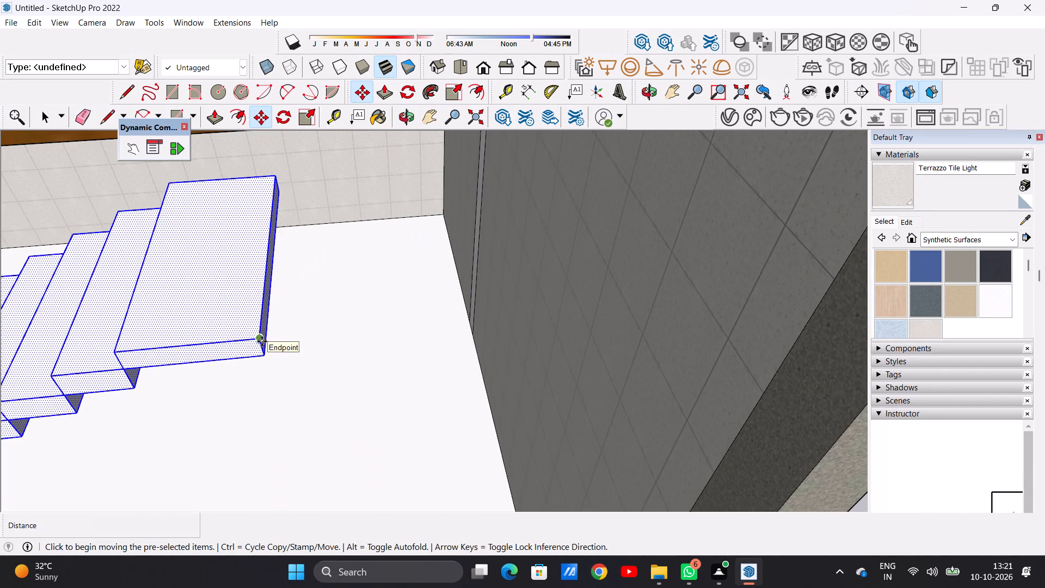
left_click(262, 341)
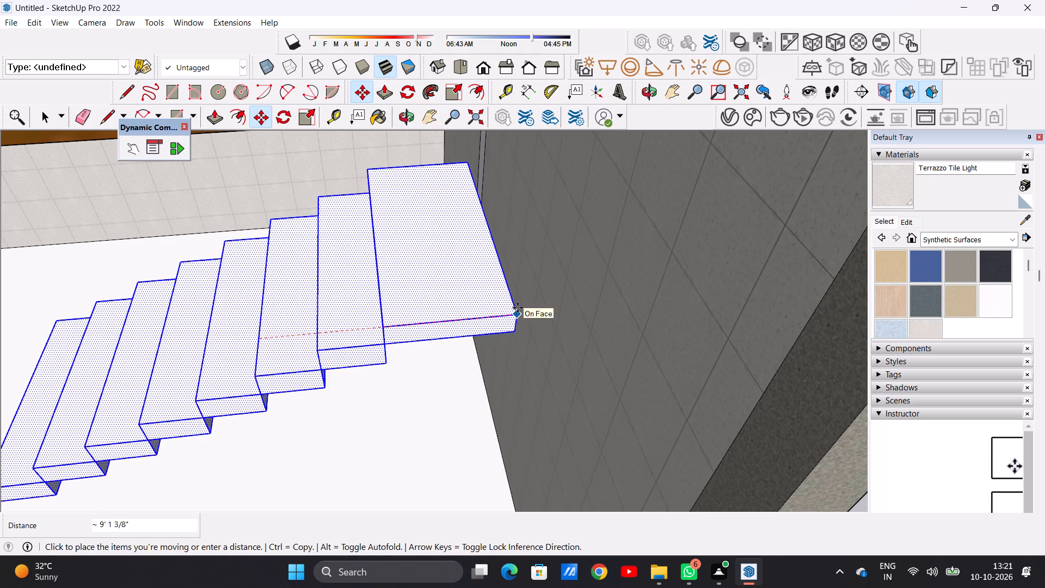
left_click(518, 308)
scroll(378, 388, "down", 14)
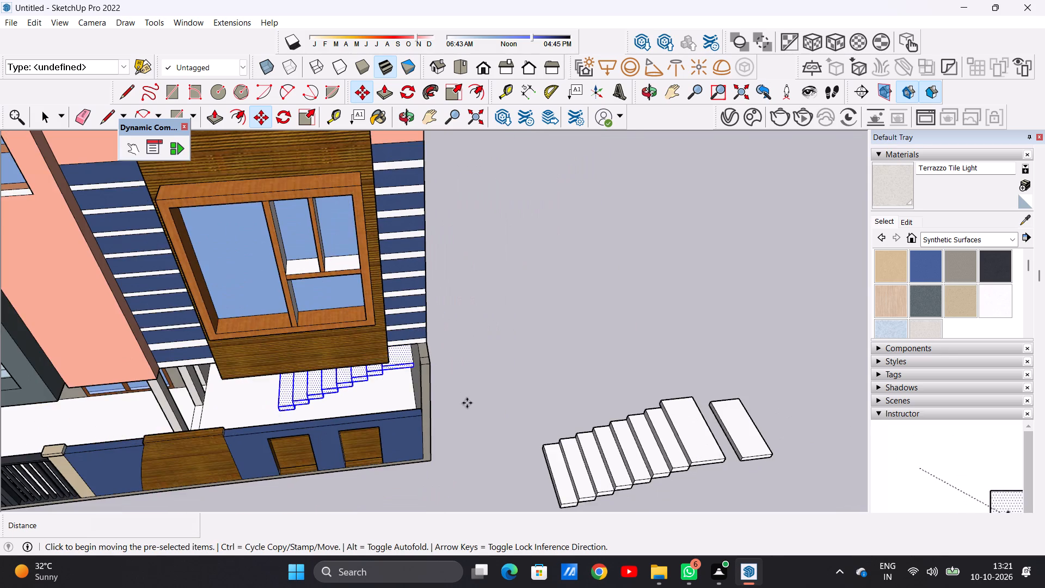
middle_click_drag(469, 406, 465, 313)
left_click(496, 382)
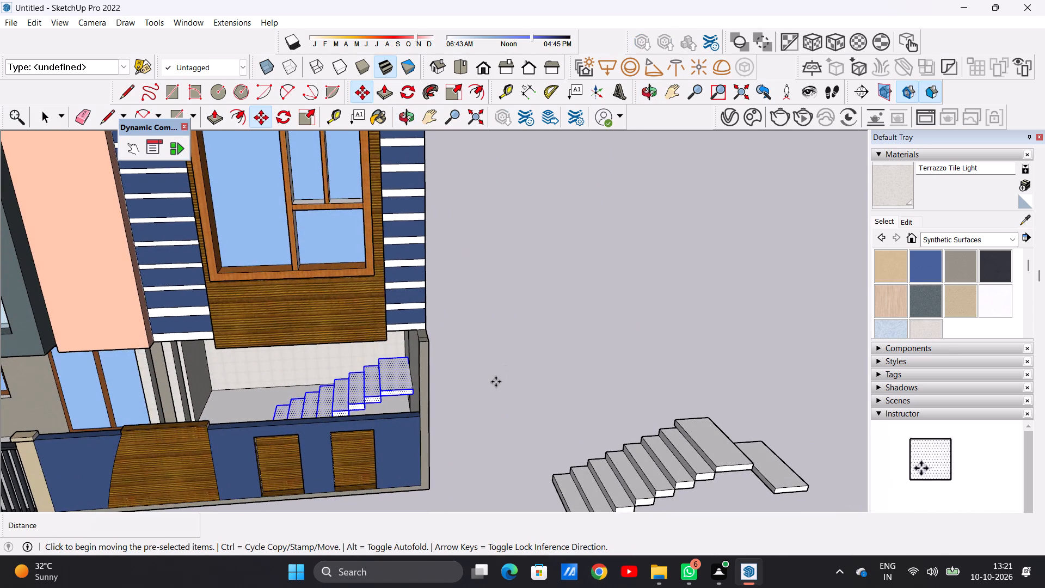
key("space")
Examine how the copied staircase and landing sit between the tiled wall, side wall and front parapet.
scroll(470, 403, "down", 8)
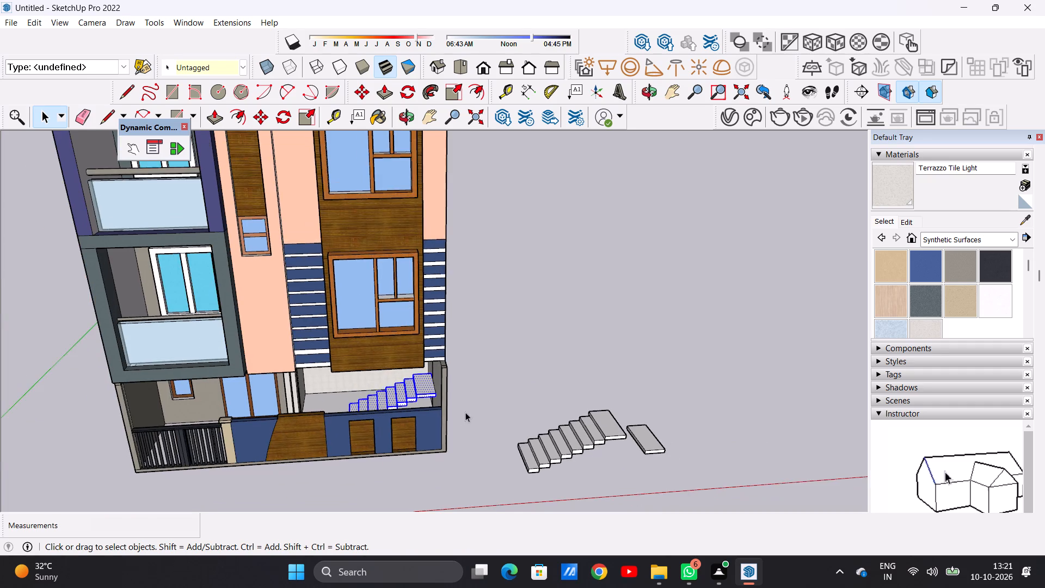
middle_click_drag(455, 411, 447, 360)
scroll(437, 358, "down", 6)
middle_click_drag(425, 431, 457, 434)
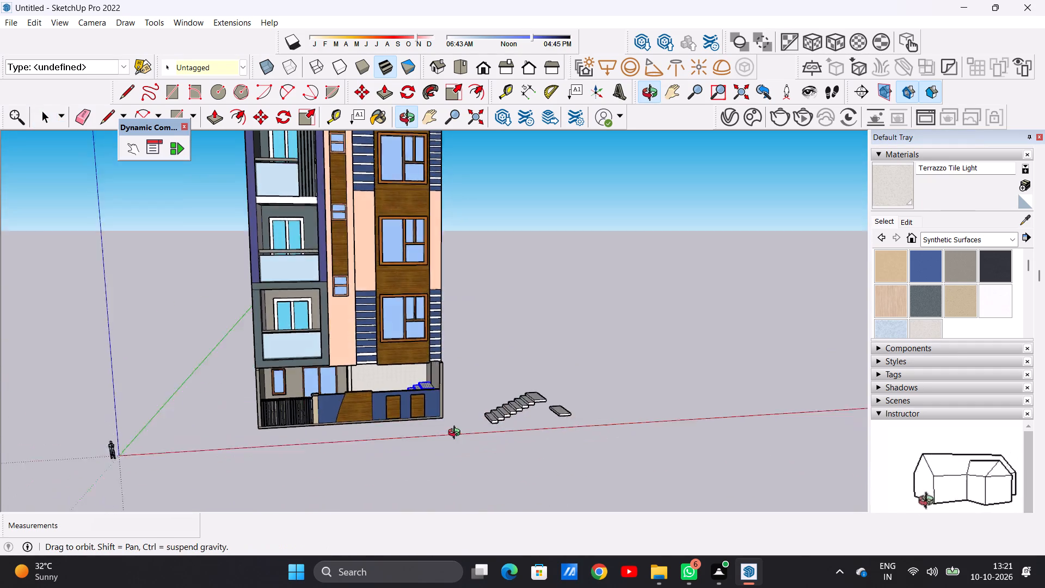
middle_click_drag(457, 434, 395, 530)
scroll(415, 373, "up", 15)
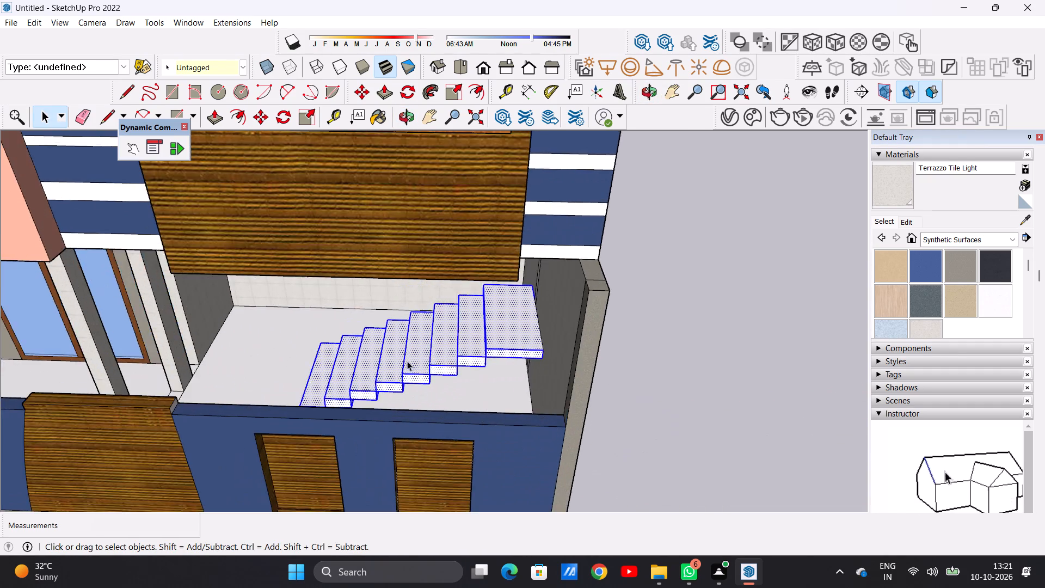
scroll(407, 361, "up", 6)
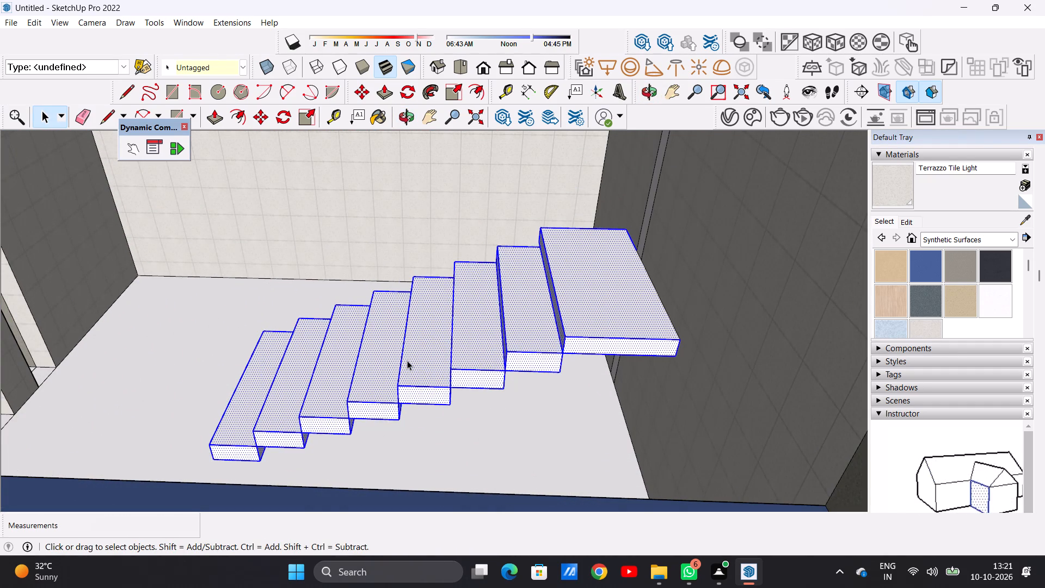
scroll(409, 360, "down", 14)
scroll(429, 358, "up", 4)
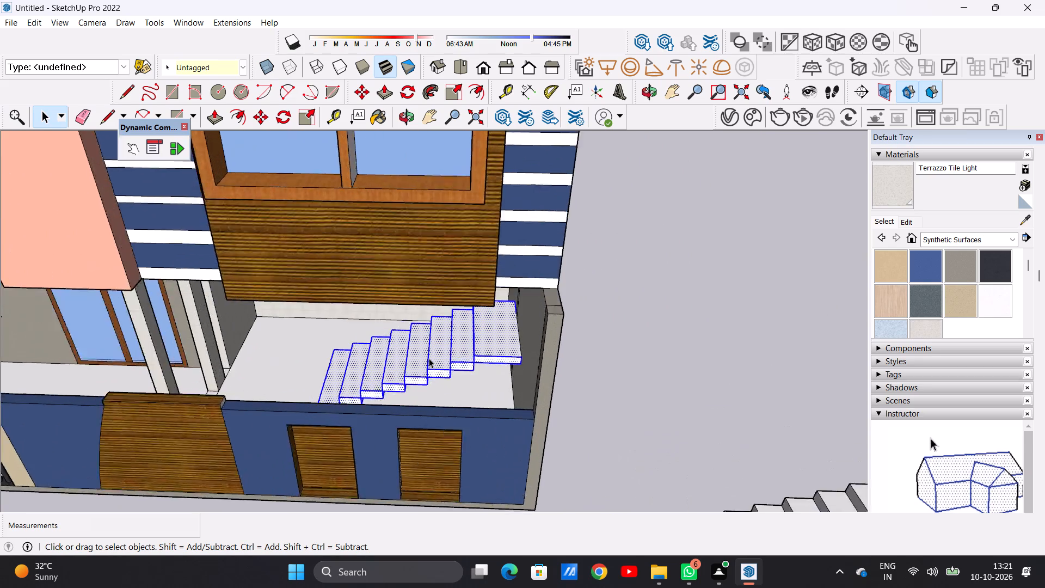
scroll(429, 358, "up", 7)
middle_click_drag(304, 376, 556, 339)
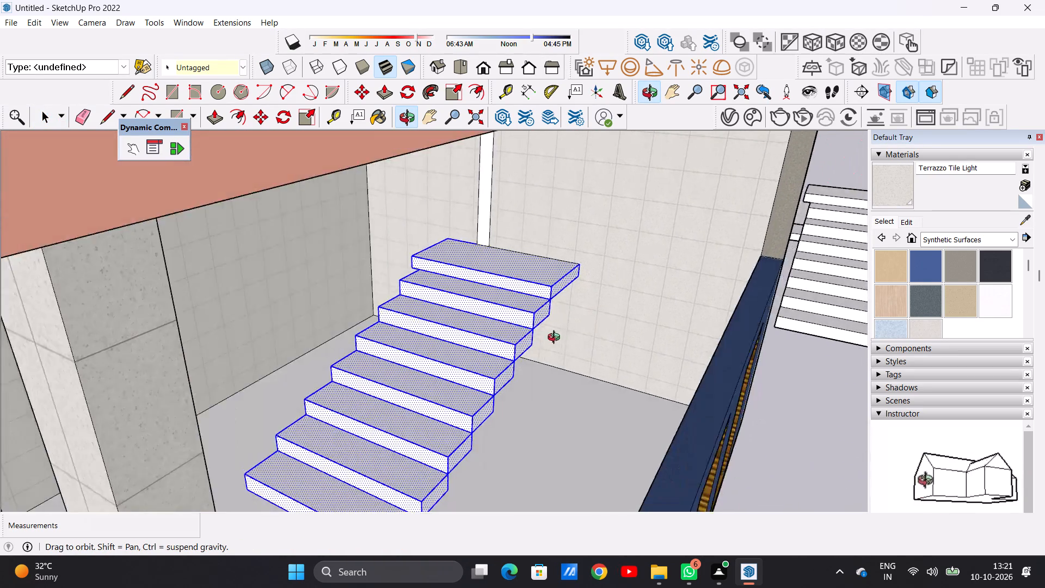
middle_click_drag(556, 339, 378, 370)
scroll(383, 372, "down", 2)
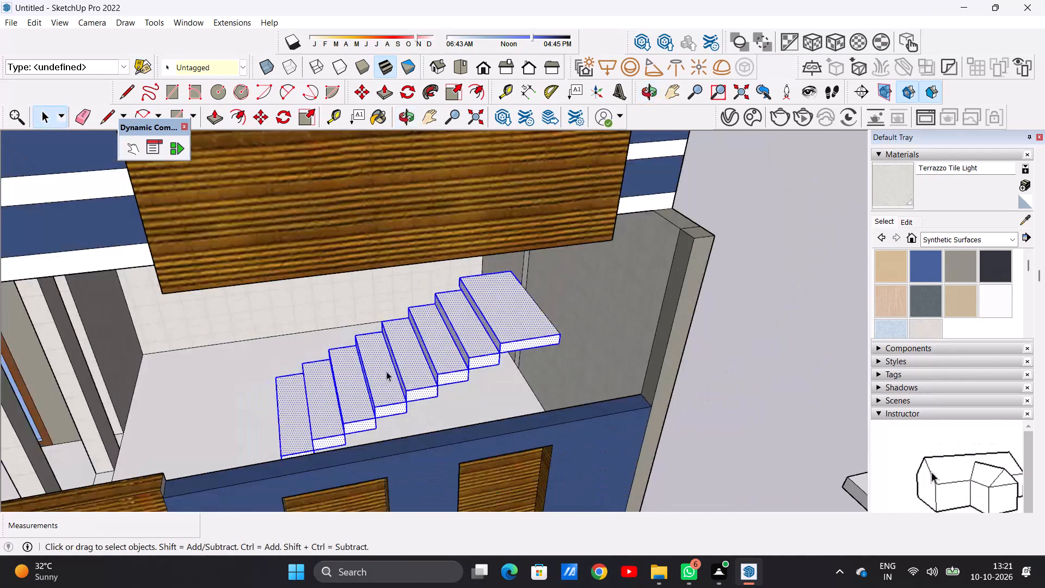
scroll(386, 371, "down", 10)
scroll(430, 376, "up", 7)
middle_click_drag(421, 374, 370, 328)
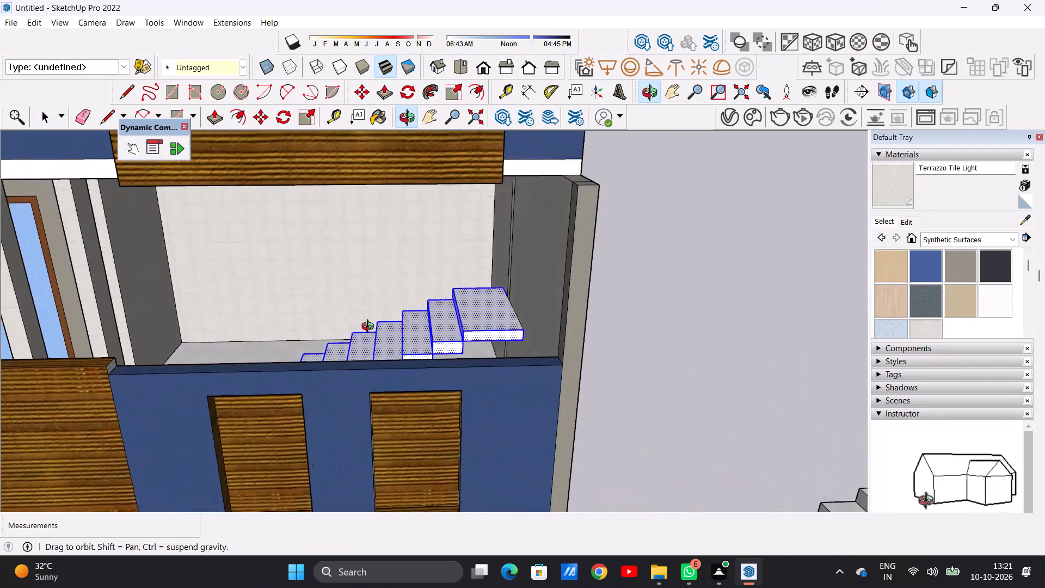
middle_click_drag(370, 328, 379, 402)
scroll(379, 402, "up", 1)
scroll(413, 360, "down", 12)
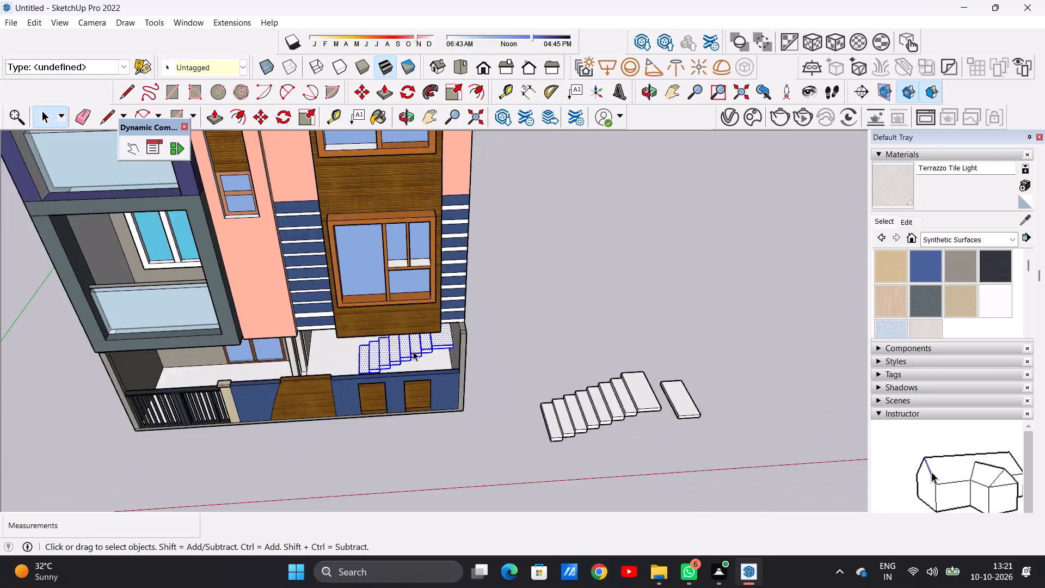
scroll(413, 351, "down", 1)
scroll(413, 351, "up", 7)
middle_click_drag(412, 352, 420, 279)
scroll(420, 279, "down", 7)
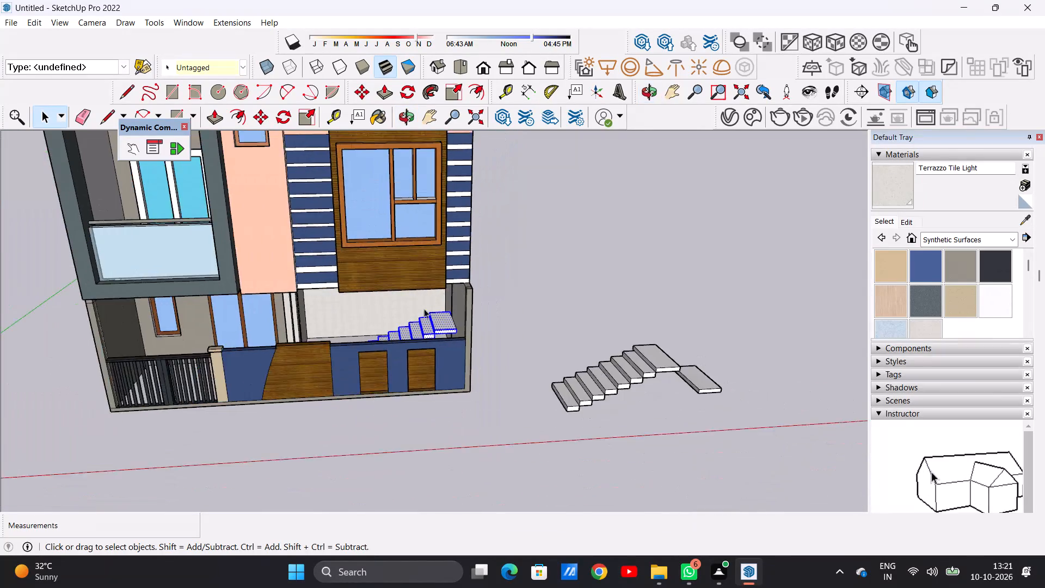
scroll(424, 309, "down", 2)
middle_click_drag(433, 352, 302, 408)
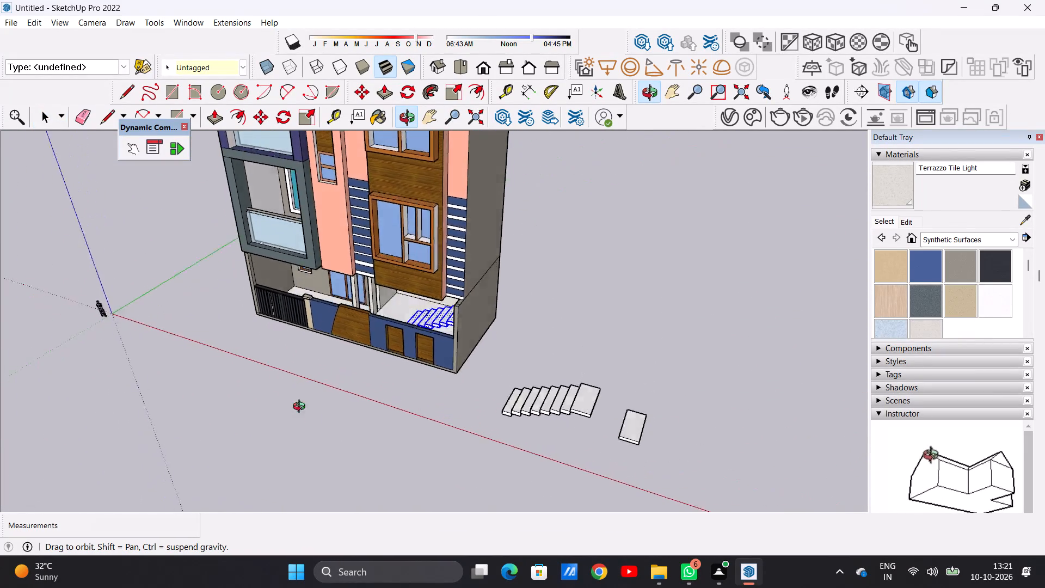
middle_click_drag(302, 408, 449, 458)
scroll(429, 329, "up", 14)
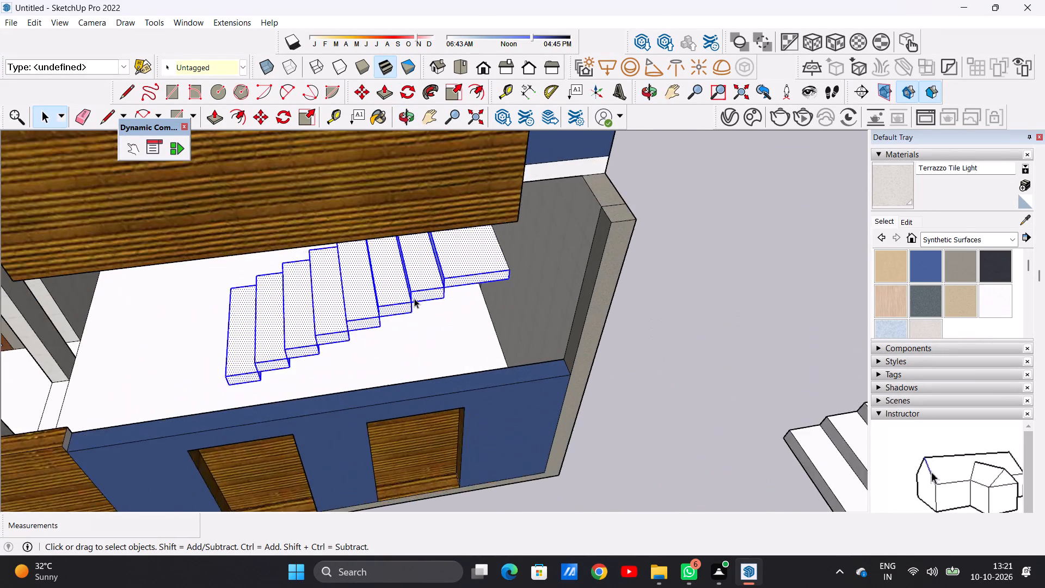
scroll(414, 298, "down", 5)
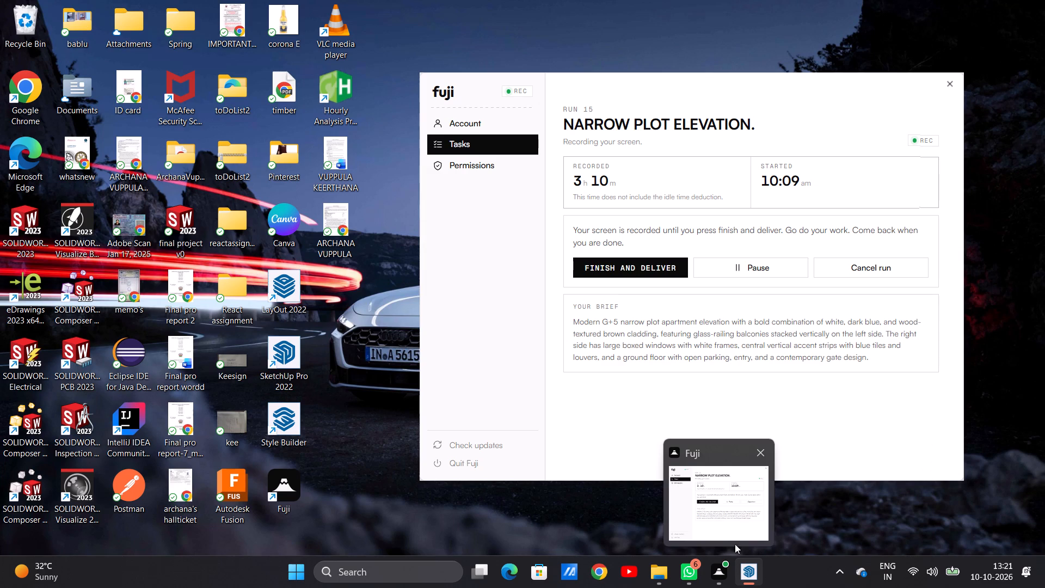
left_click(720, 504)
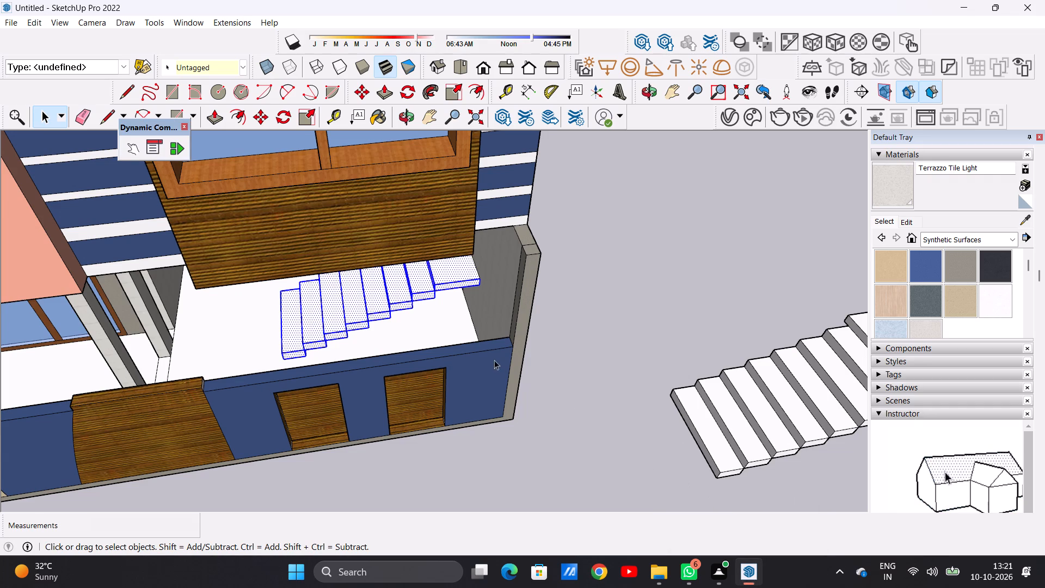
Inspect the copied staircase's landing and clearance beside the ground-floor side wall.
scroll(420, 307, "up", 6)
scroll(420, 306, "down", 5)
scroll(422, 317, "up", 4)
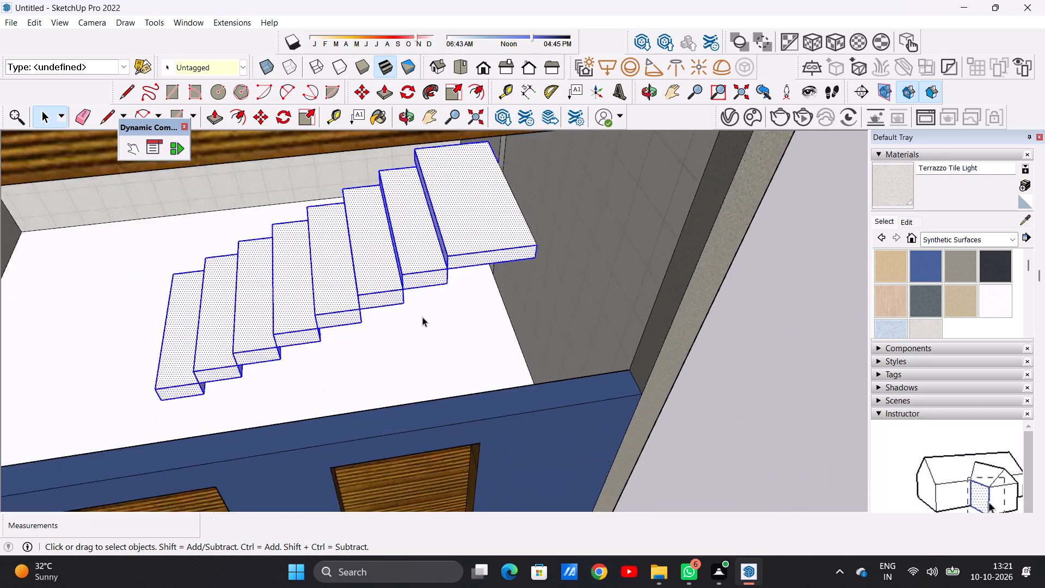
scroll(422, 317, "up", 2)
middle_click_drag(410, 323, 238, 273)
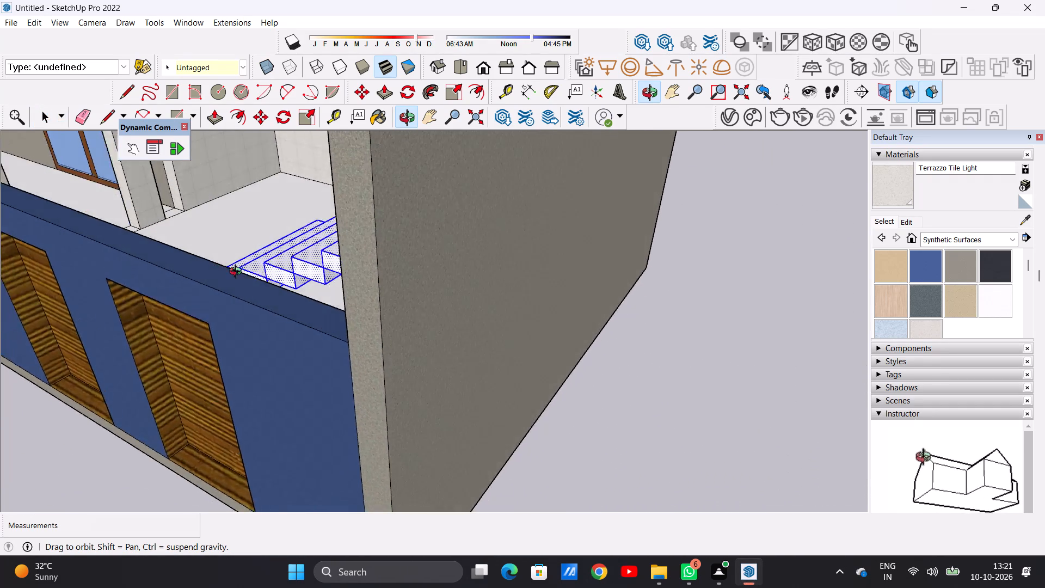
middle_click_drag(238, 273, 376, 266)
scroll(376, 293, "down", 5)
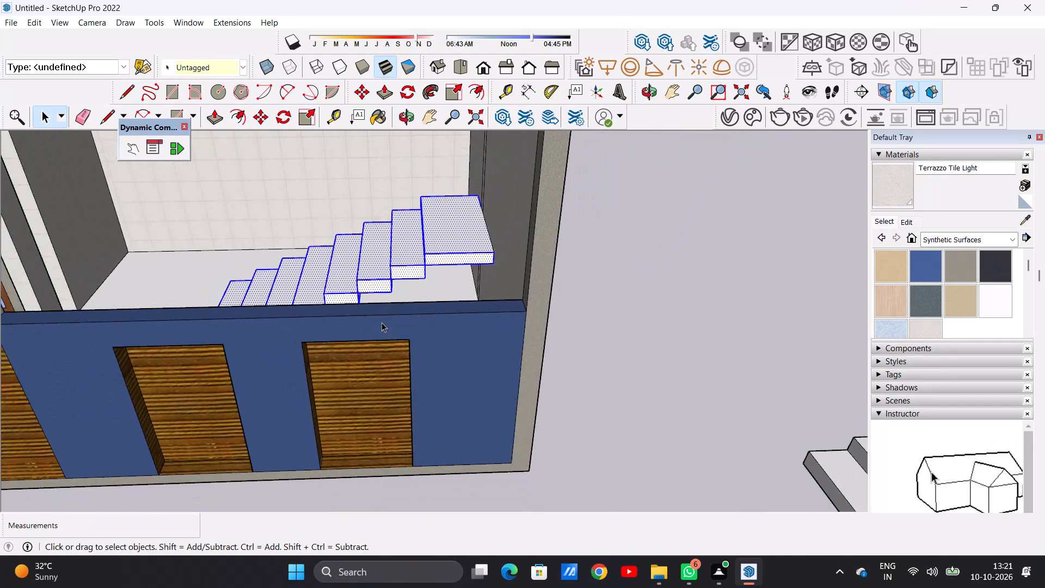
scroll(382, 322, "down", 7)
scroll(423, 277, "up", 7)
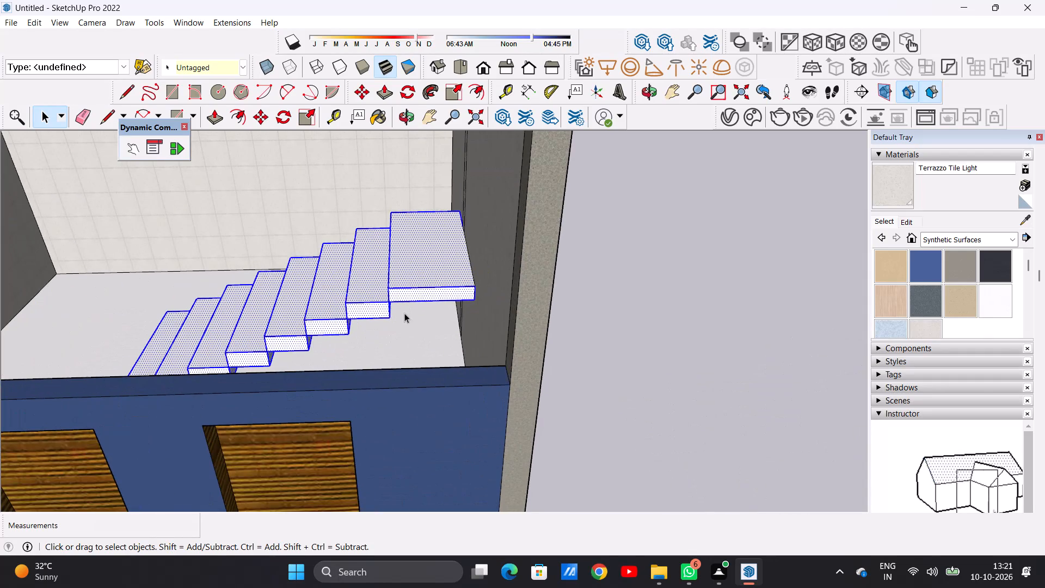
middle_click_drag(403, 326, 404, 360)
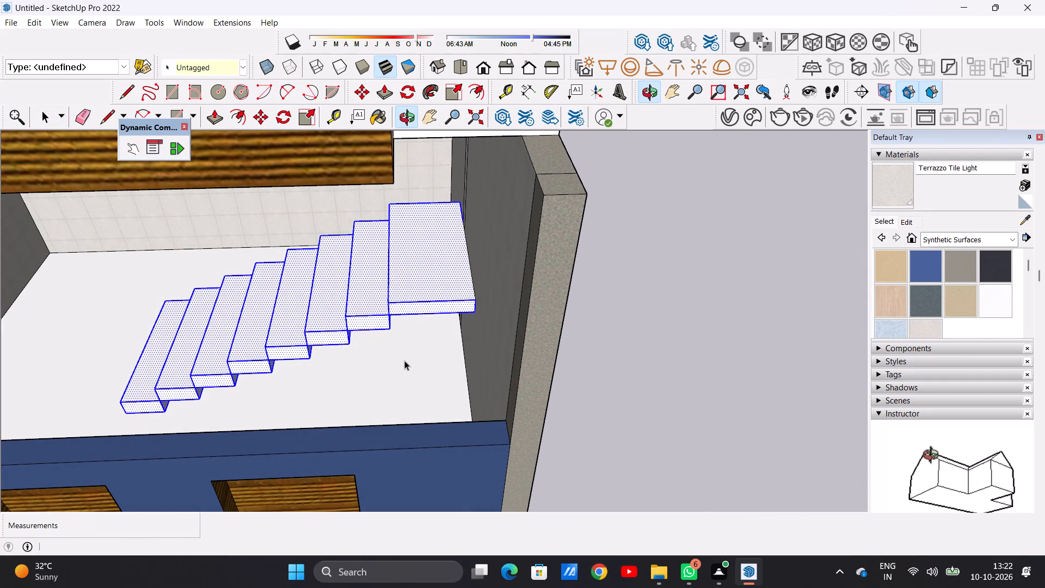
scroll(404, 359, "down", 4)
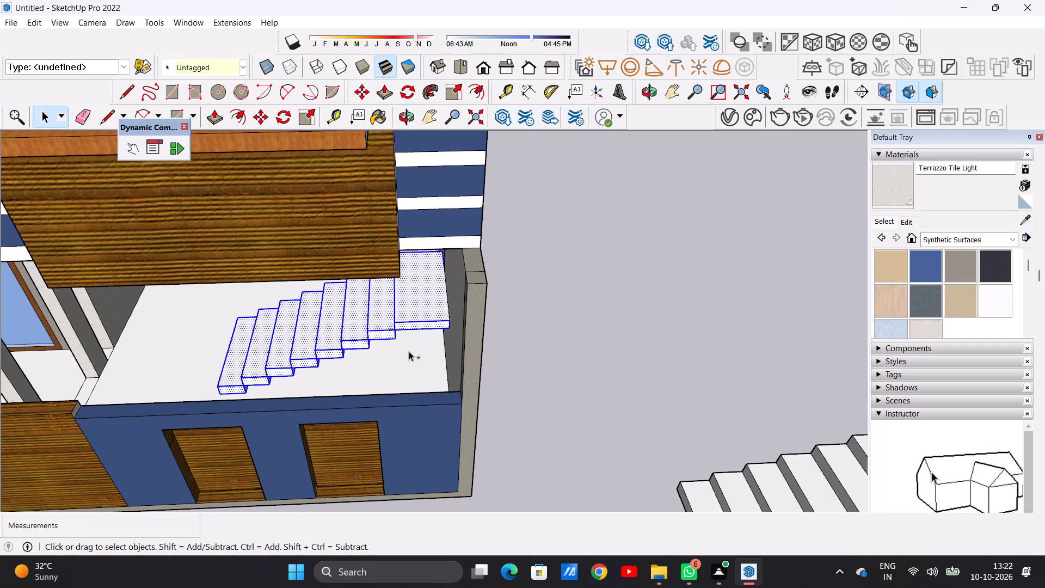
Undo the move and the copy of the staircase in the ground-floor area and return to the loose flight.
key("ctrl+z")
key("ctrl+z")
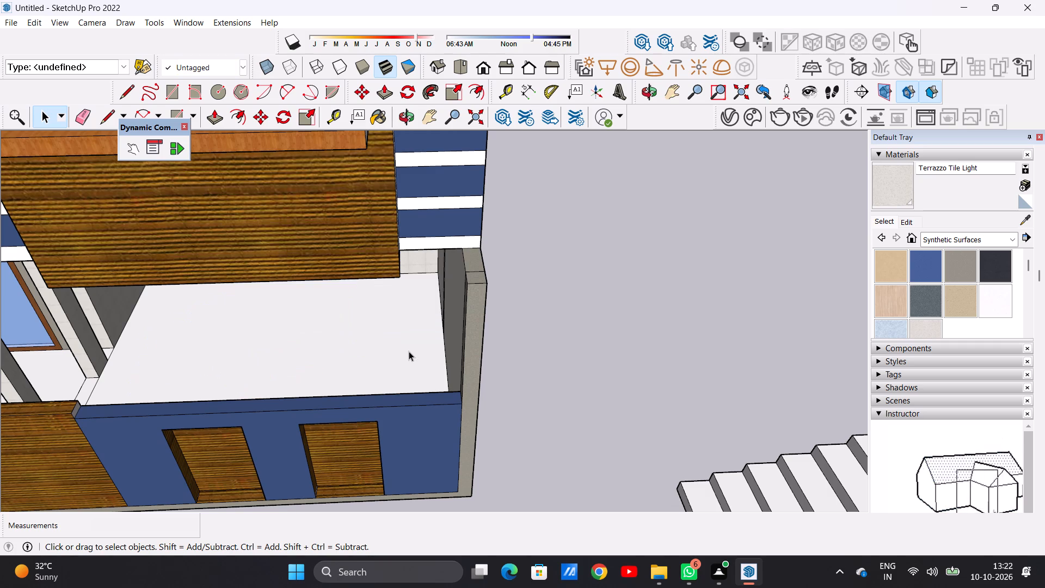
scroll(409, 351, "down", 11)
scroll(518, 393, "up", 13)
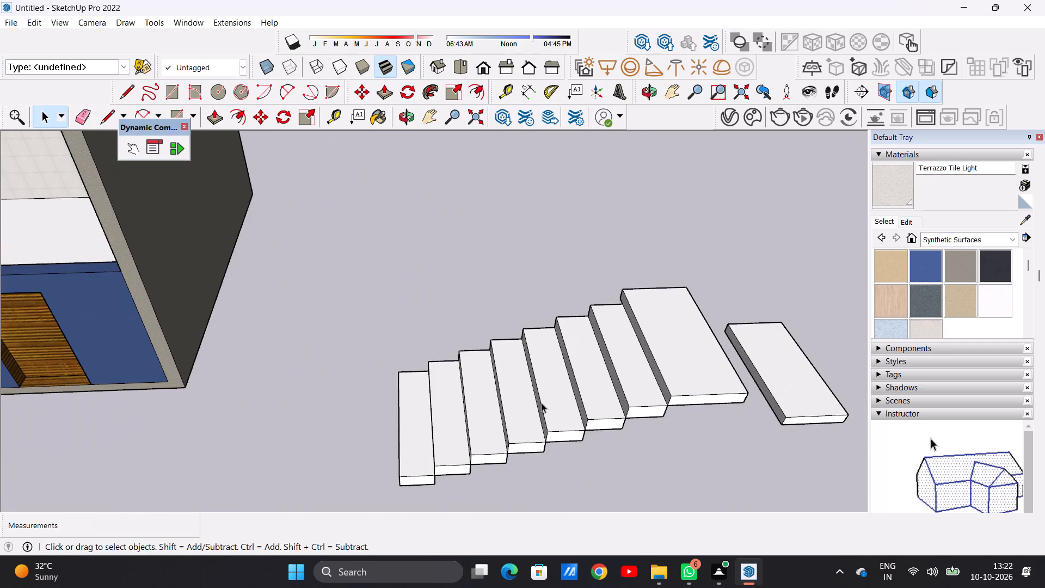
Group the whole loose flight of steps with its landing, leaving out the separate slab beside it.
triple_click(542, 403)
left_click(542, 403)
right_click(542, 403)
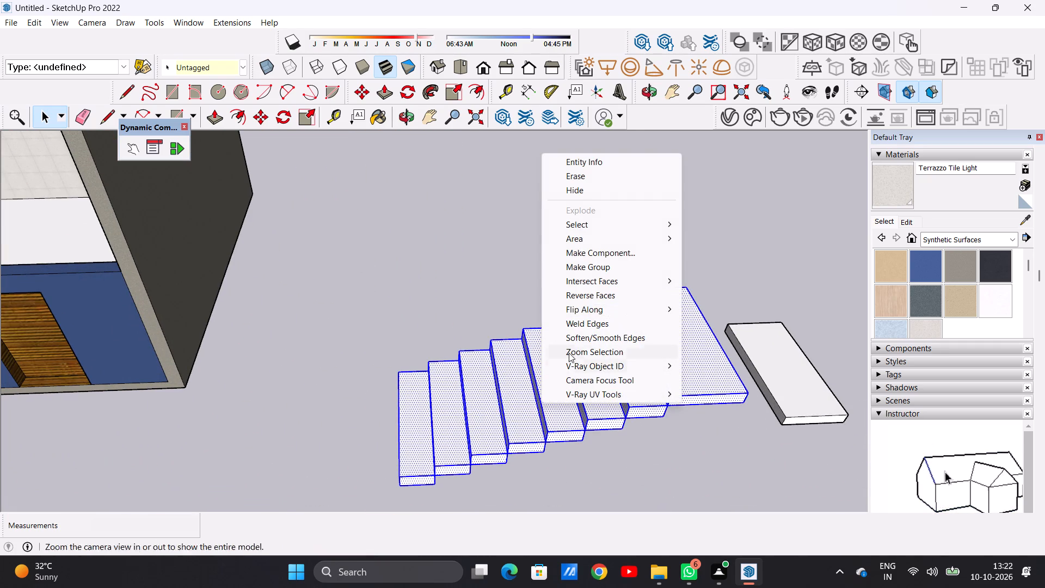
left_click(577, 268)
Scale the stair group by its upper landing-end edge to about 0.86 in length and 2.39 in height.
scroll(573, 329, "down", 4)
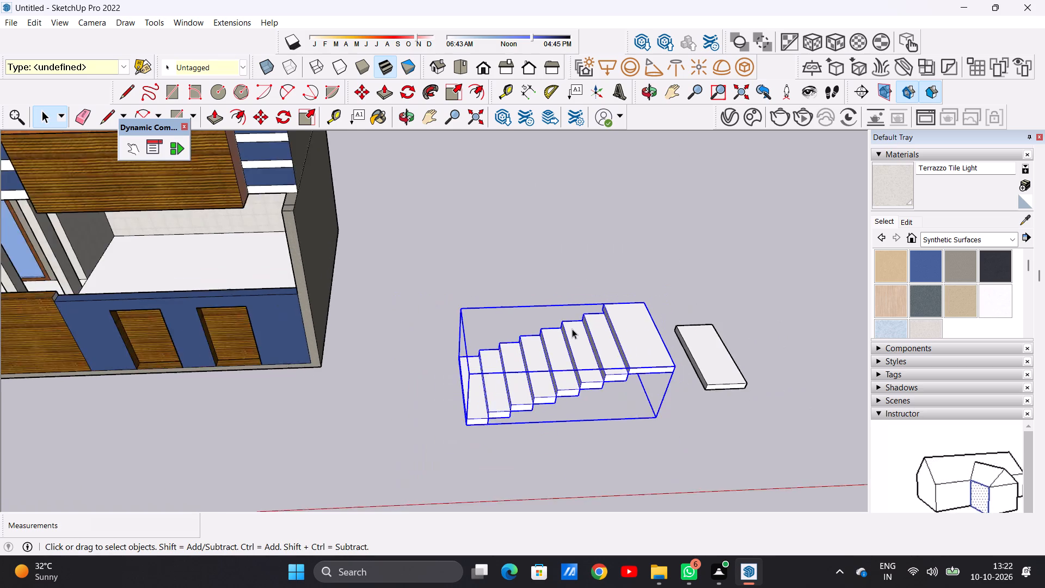
scroll(572, 329, "down", 5)
scroll(408, 360, "down", 1)
middle_click_drag(377, 350, 393, 272)
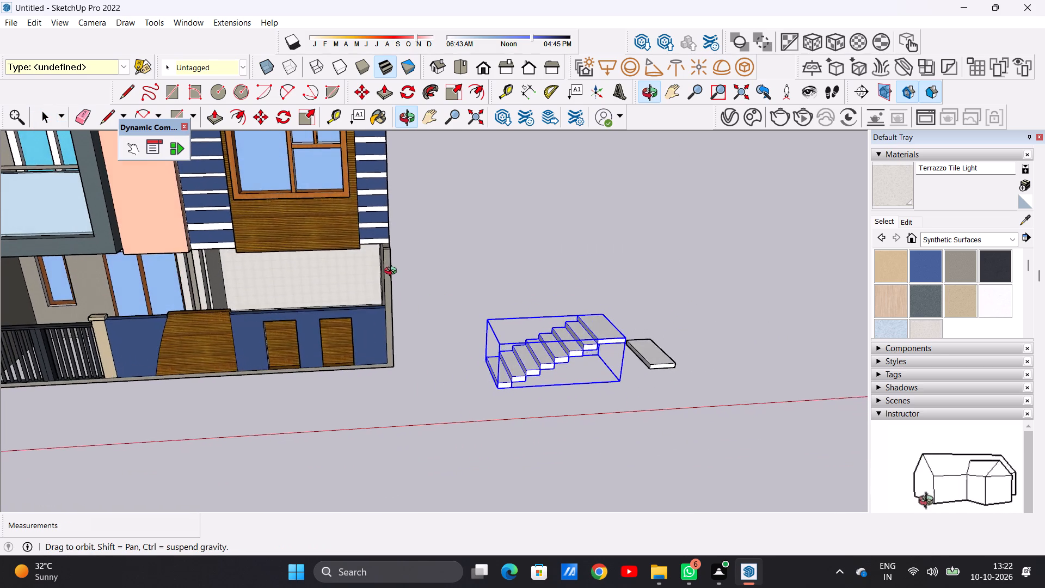
middle_click_drag(393, 272, 404, 305)
scroll(556, 357, "up", 1)
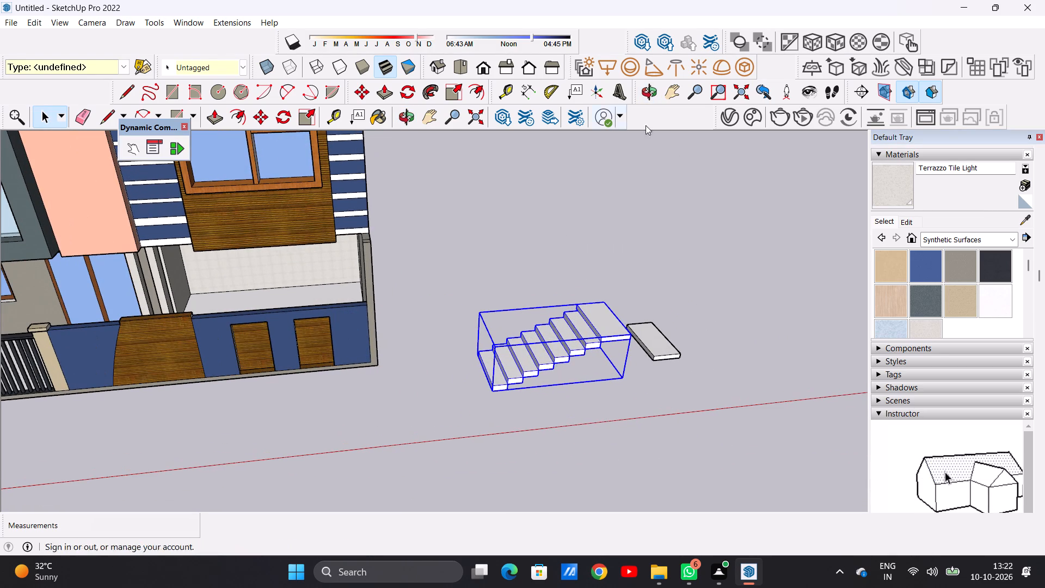
left_click(458, 98)
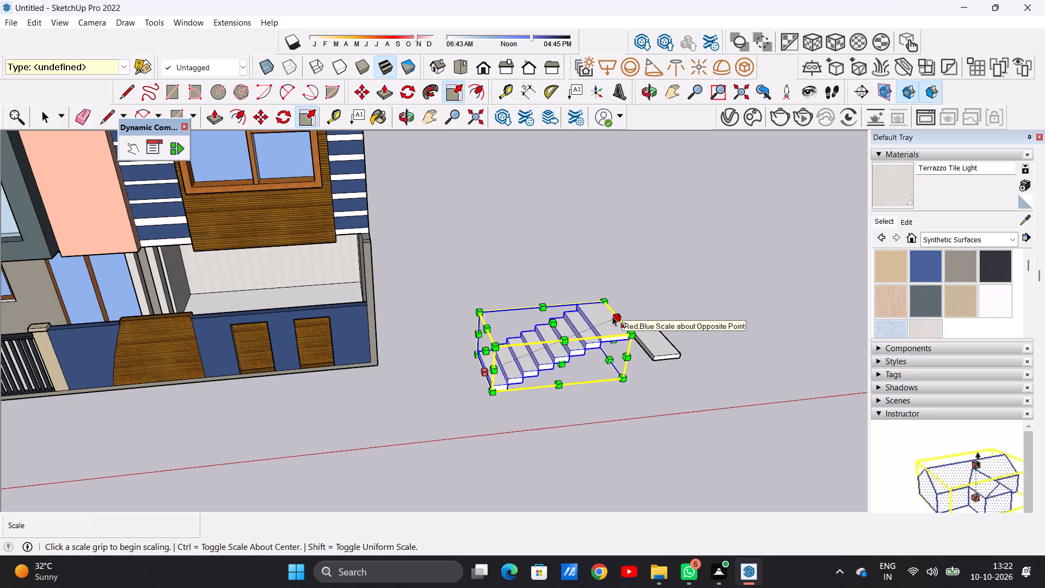
left_click(612, 316)
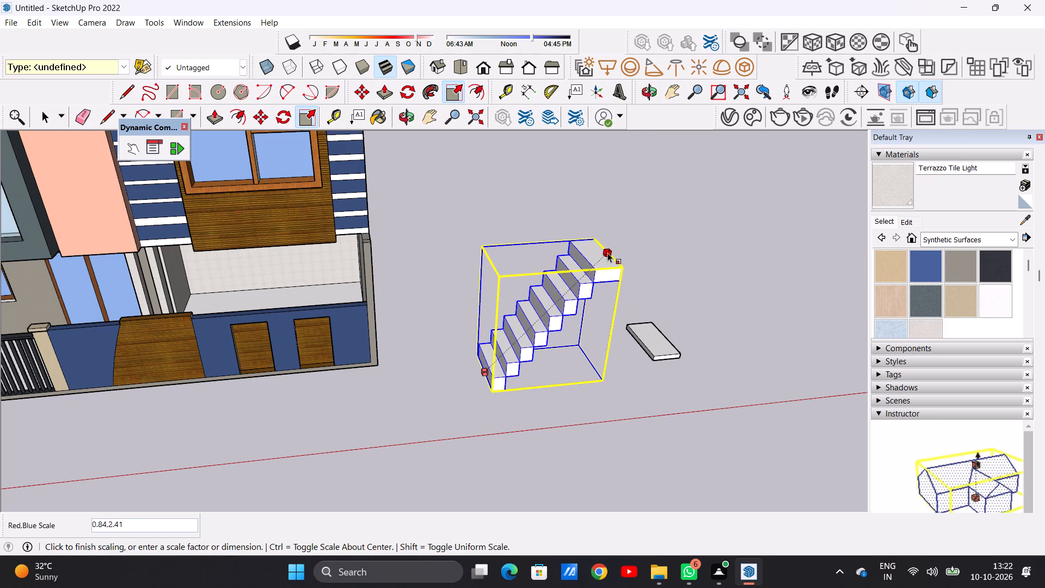
left_click(610, 254)
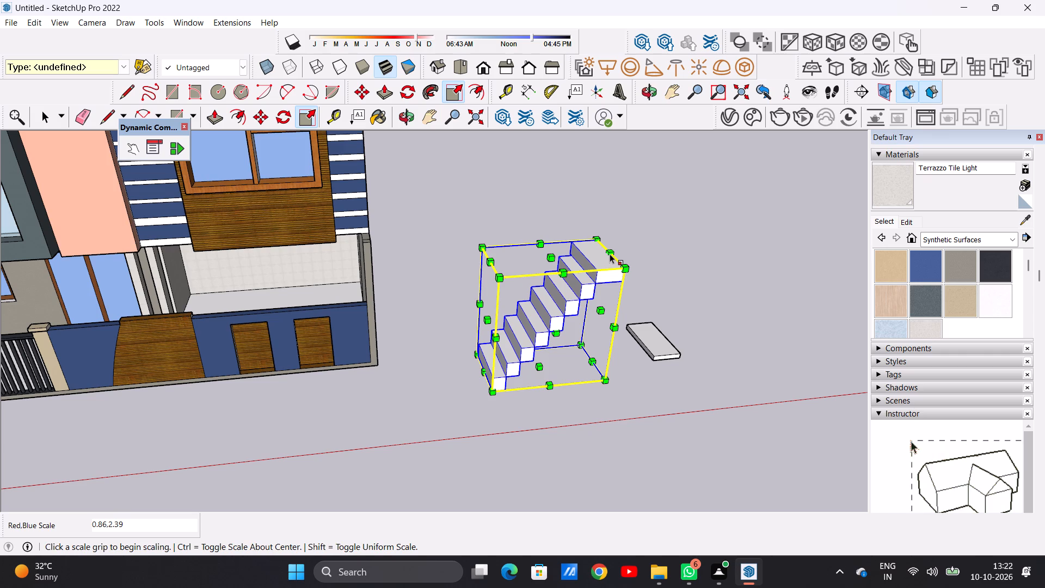
Scale the stair group again by the same upper landing-end edge to lower its height.
left_click(608, 250)
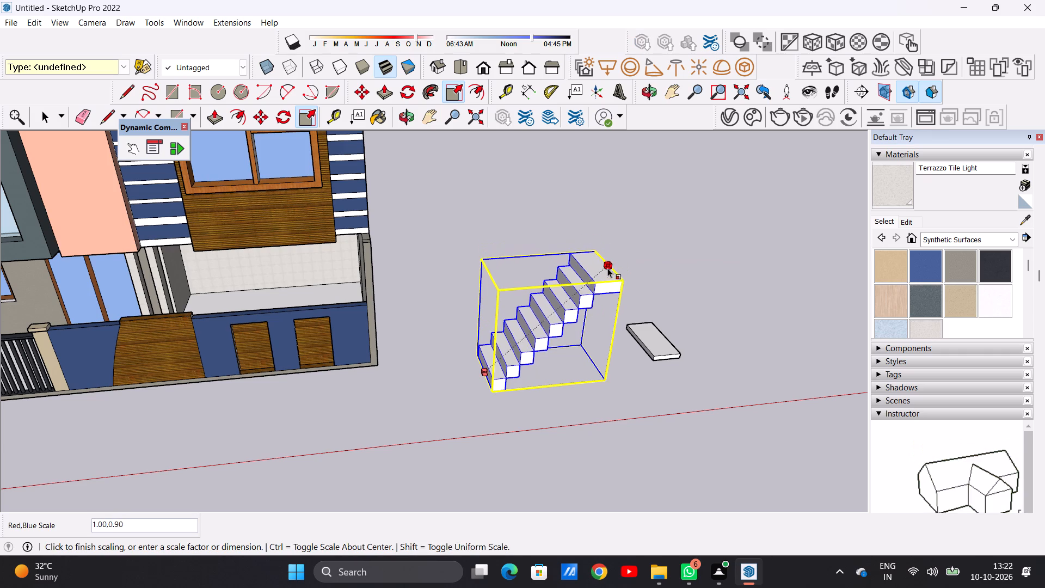
left_click(608, 285)
key("space")
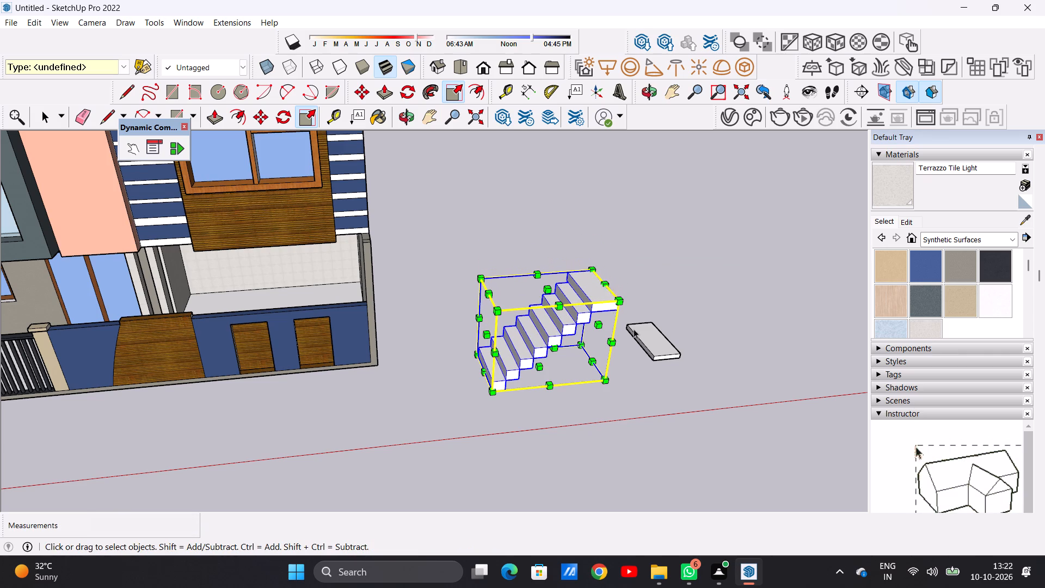
left_click(650, 379)
Move the stair group about 50' 6" by its lowest step's front bottom corner into the open ground-floor area behind the front parapet.
left_click(545, 342)
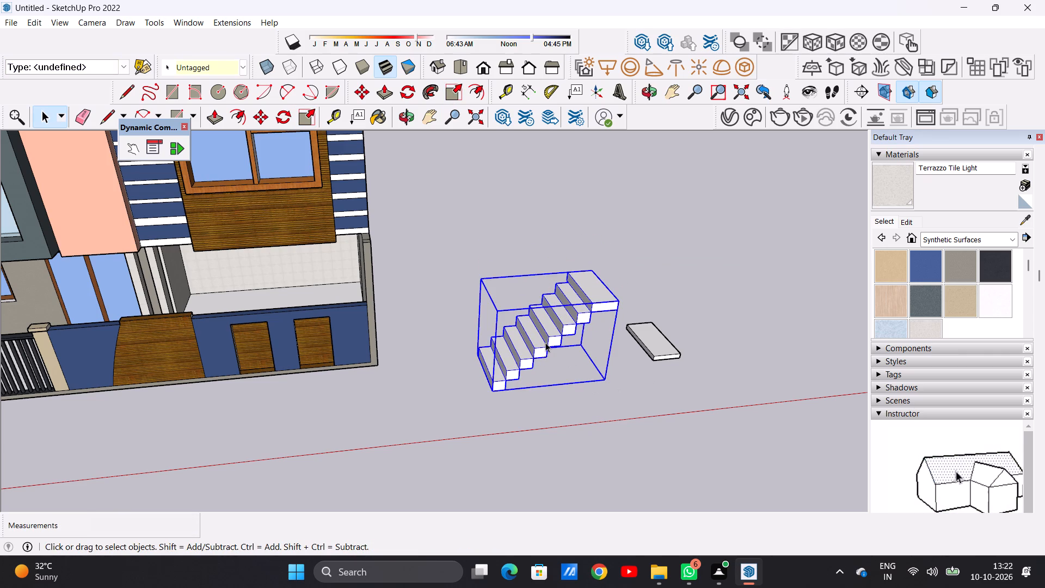
key("m")
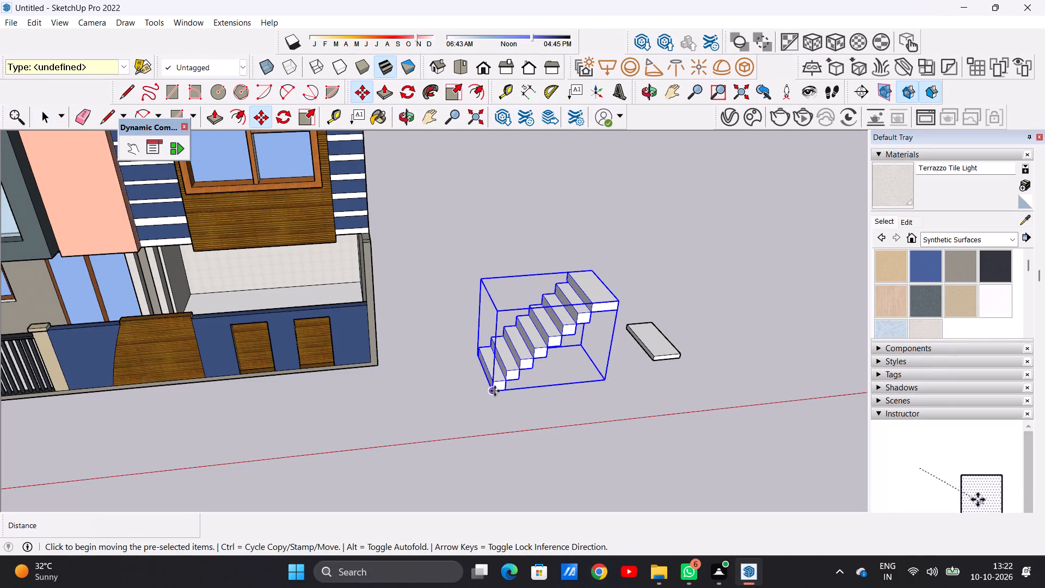
left_click(494, 391)
scroll(423, 384, "down", 13)
scroll(374, 374, "up", 6)
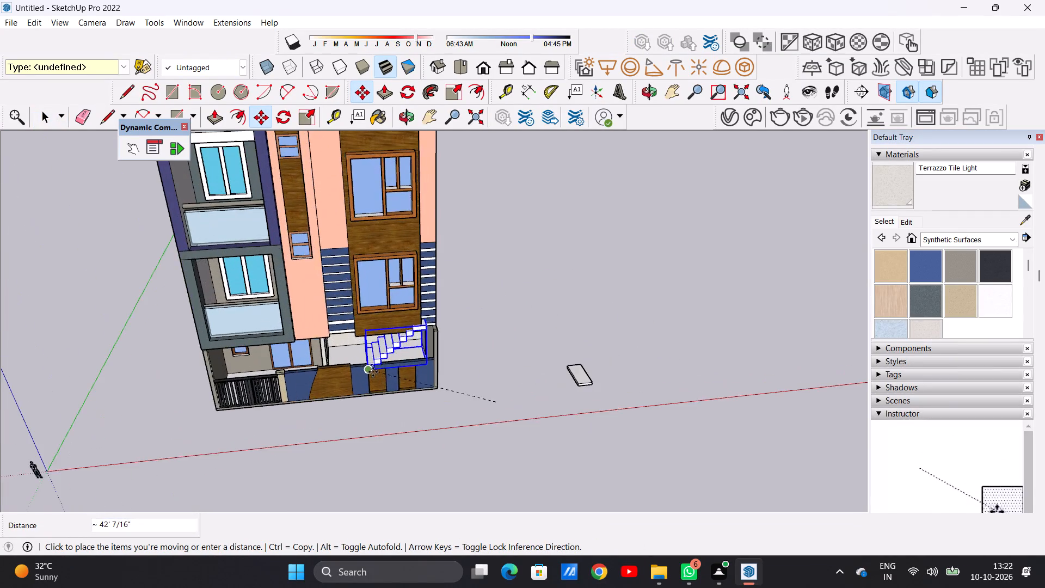
scroll(373, 372, "up", 14)
scroll(324, 414, "down", 4)
middle_click_drag(324, 414, 321, 456)
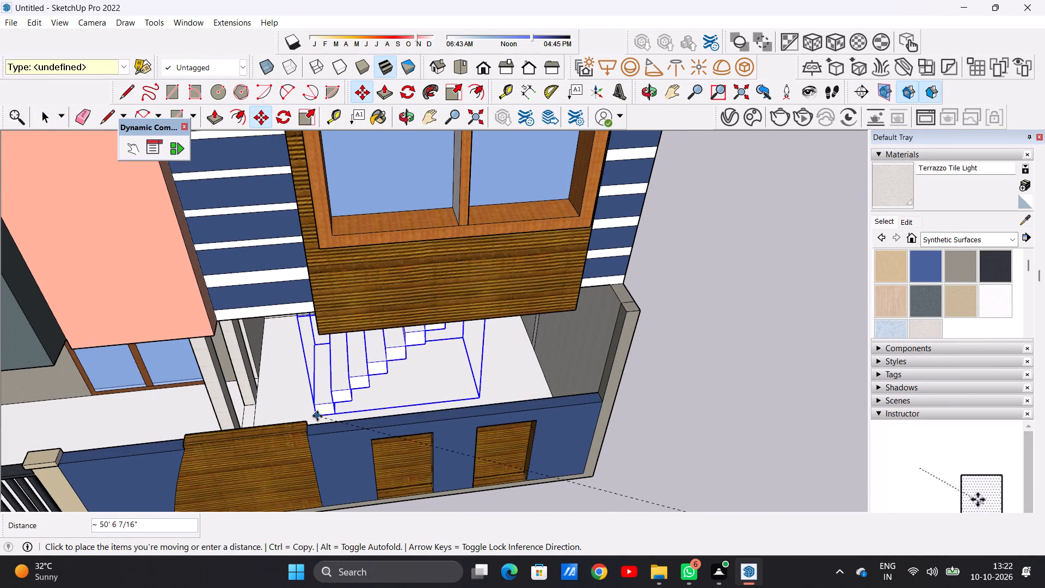
left_click(318, 416)
Move the stair group about 8' 8" so its landing end sits at the side wall of the ground-floor area, and clear the selection.
scroll(375, 450, "down", 5)
middle_click_drag(416, 468, 406, 355)
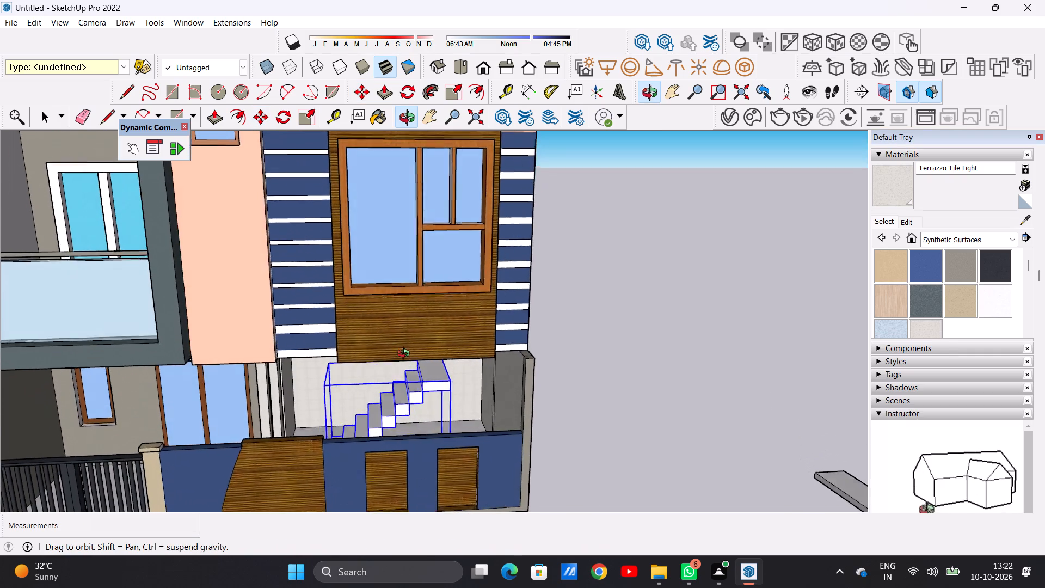
middle_click_drag(406, 355, 403, 334)
scroll(435, 401, "up", 5)
left_click(470, 369)
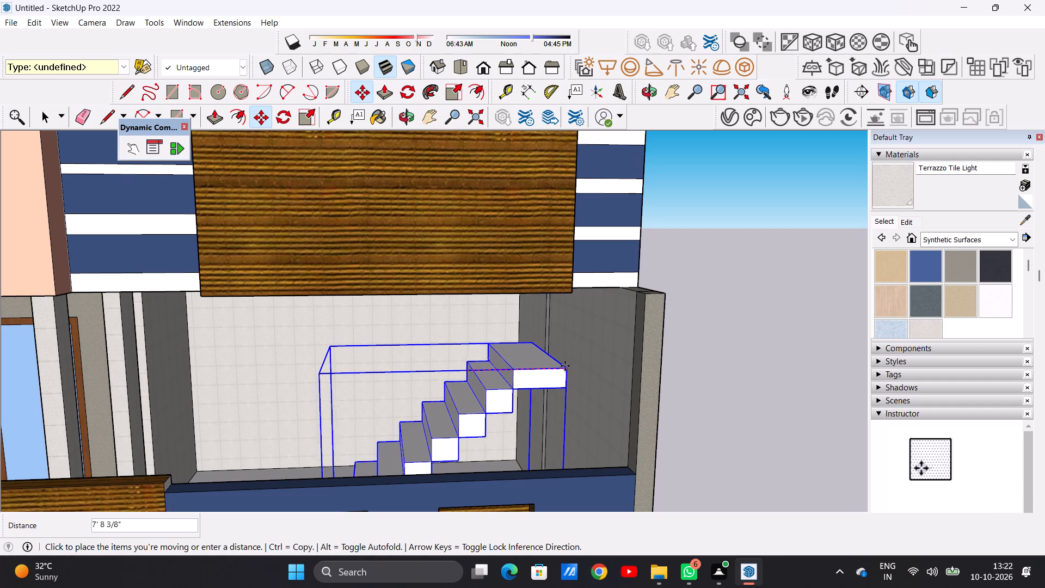
left_click(563, 359)
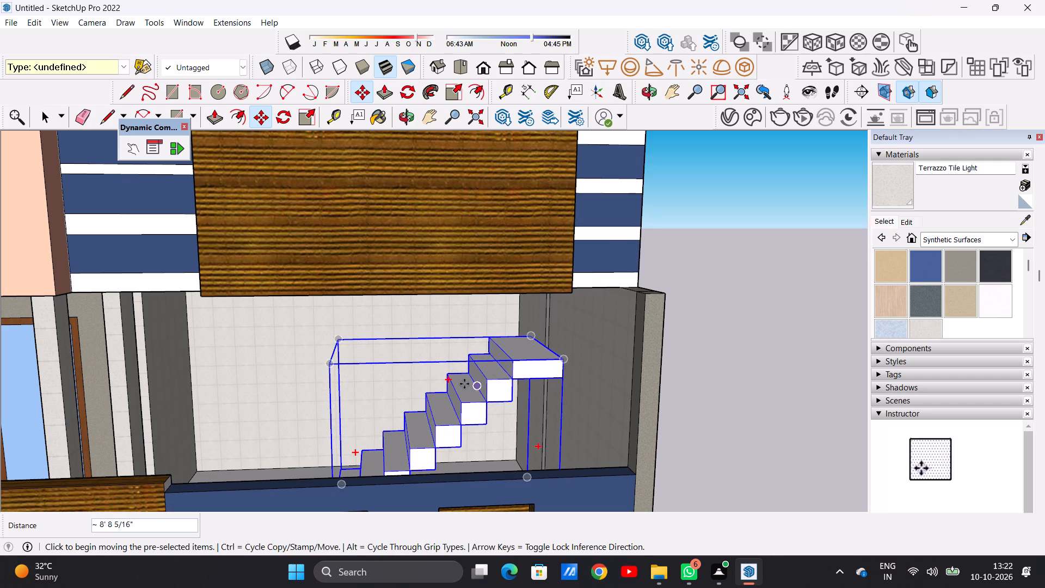
scroll(447, 396, "down", 6)
middle_click_drag(430, 403, 489, 482)
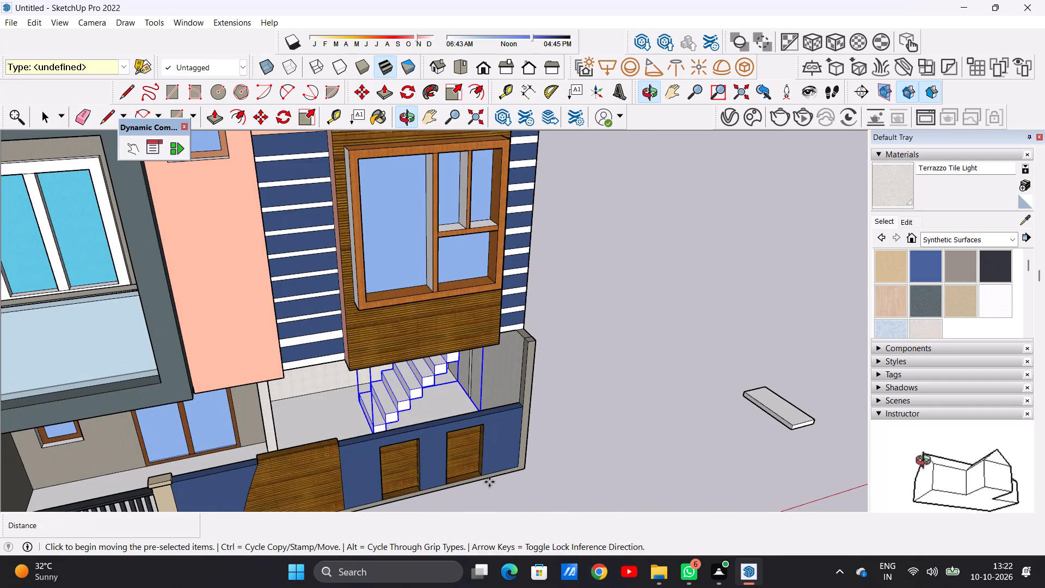
left_click(596, 407)
key("space")
left_click(596, 407)
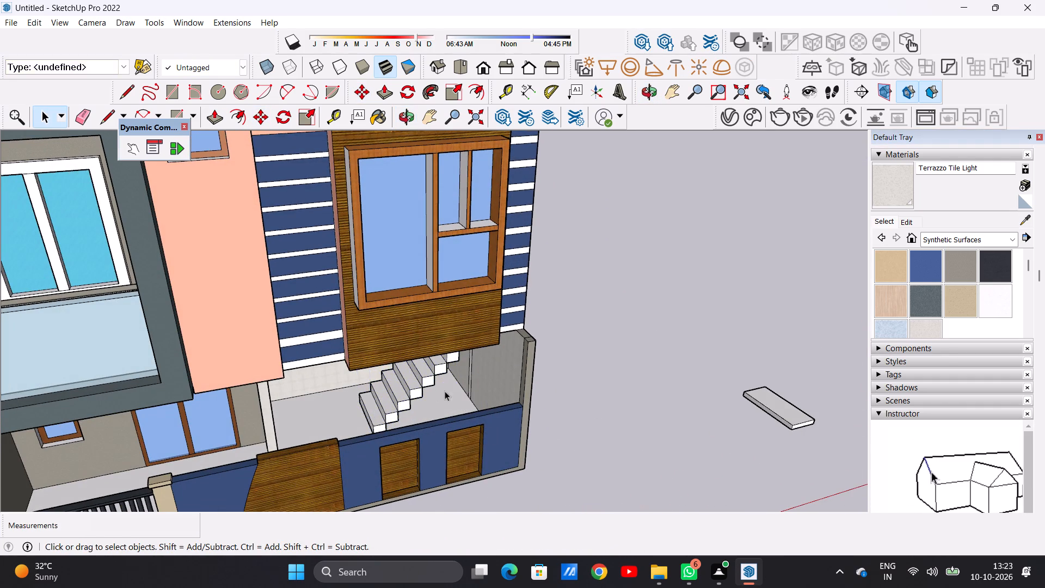
Examine the staircase's landing against the side wall and its height below the floor above.
middle_click_drag(446, 393, 379, 303)
scroll(500, 407, "up", 6)
scroll(488, 371, "down", 1)
scroll(487, 370, "up", 4)
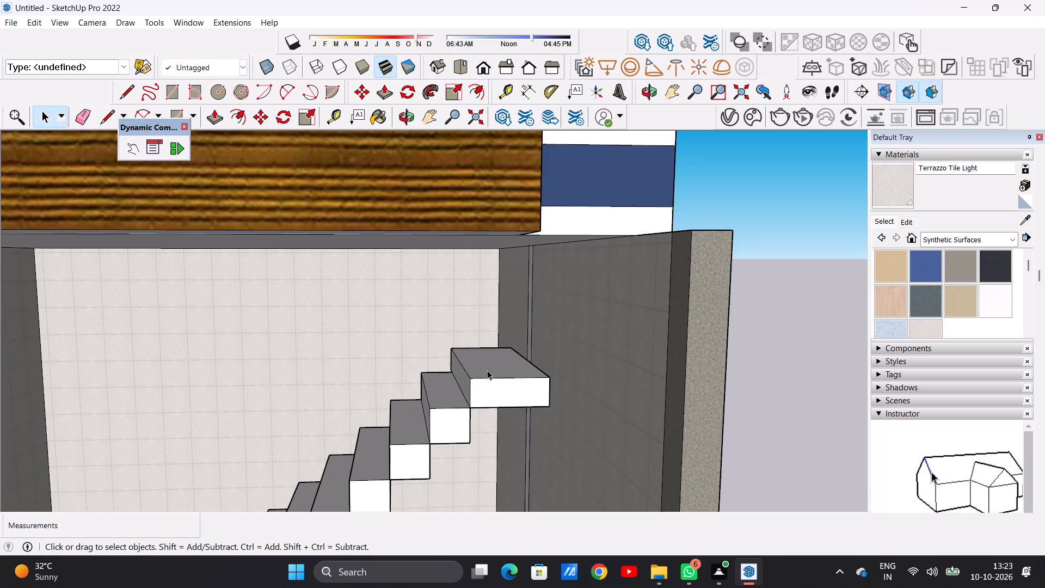
middle_click_drag(564, 387, 540, 391)
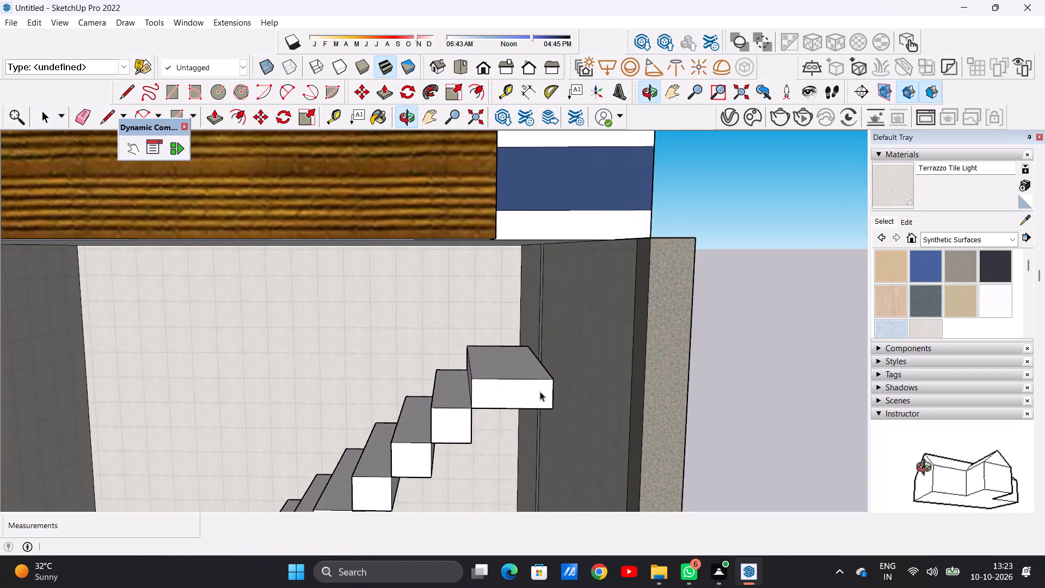
scroll(540, 391, "down", 15)
middle_click_drag(524, 399, 517, 399)
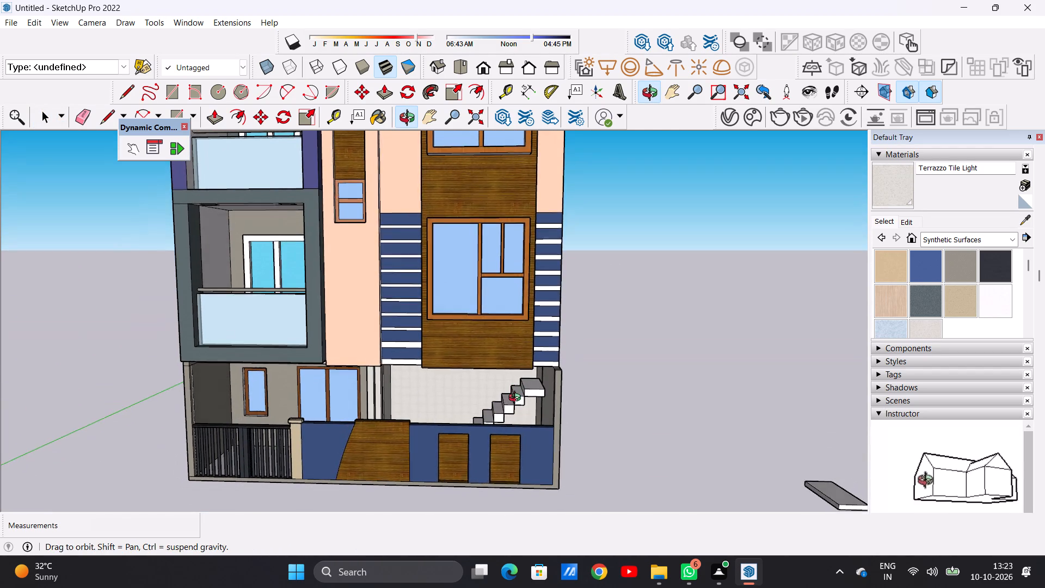
middle_click_drag(517, 399, 517, 401)
scroll(490, 416, "down", 5)
scroll(460, 426, "up", 2)
middle_click_drag(462, 420, 454, 352)
middle_click_drag(488, 407, 521, 555)
scroll(428, 440, "up", 4)
scroll(435, 397, "down", 4)
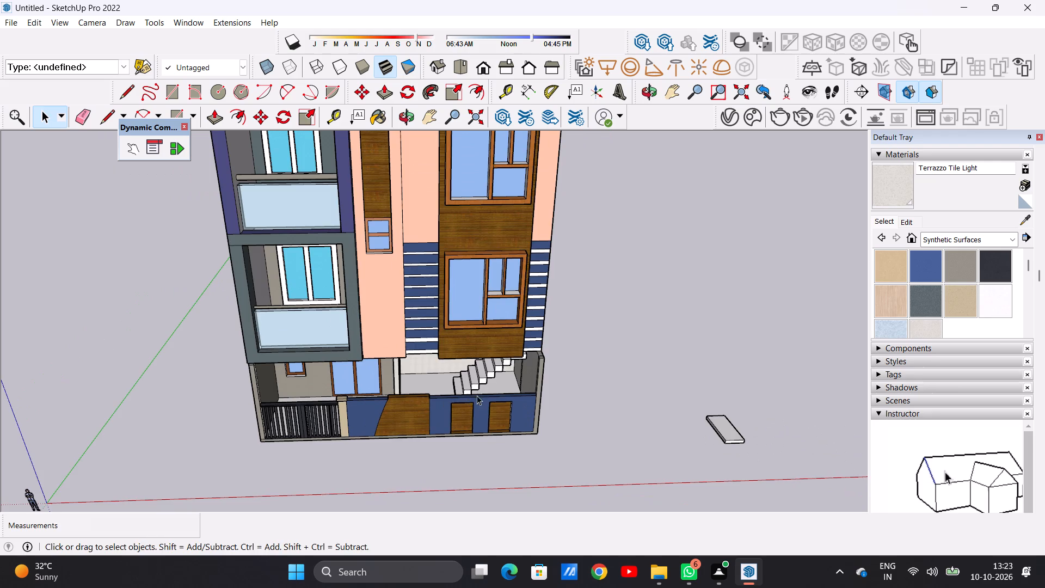
Inspect the placed staircase from the front and side, checking its fit between the tiled walls and parapet.
middle_click_drag(477, 395, 512, 351)
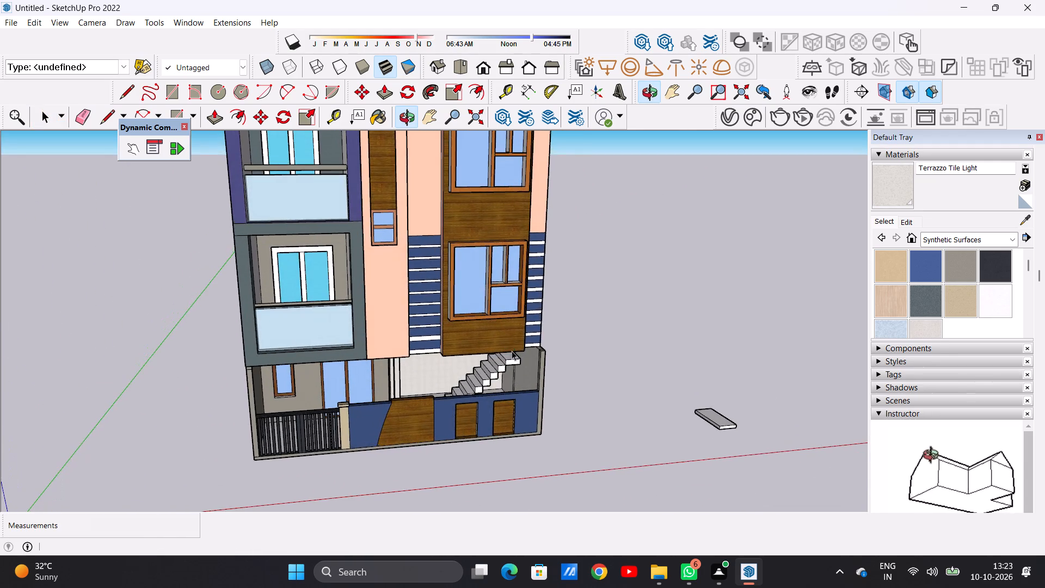
scroll(511, 357, "up", 6)
middle_click_drag(494, 397, 478, 423)
scroll(478, 423, "up", 1)
scroll(478, 423, "down", 8)
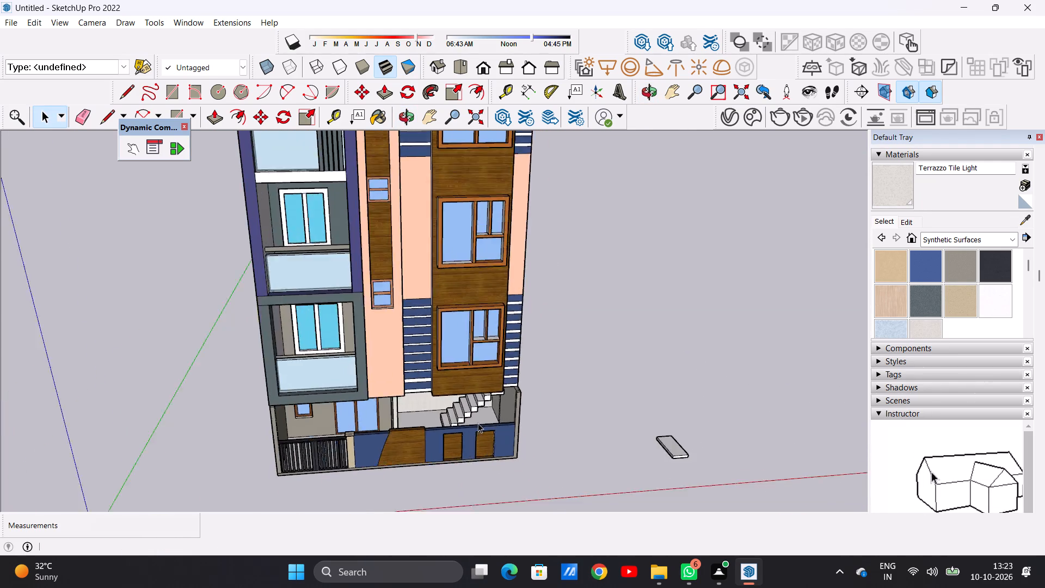
scroll(478, 423, "down", 10)
middle_click_drag(386, 439, 343, 406)
scroll(406, 402, "up", 2)
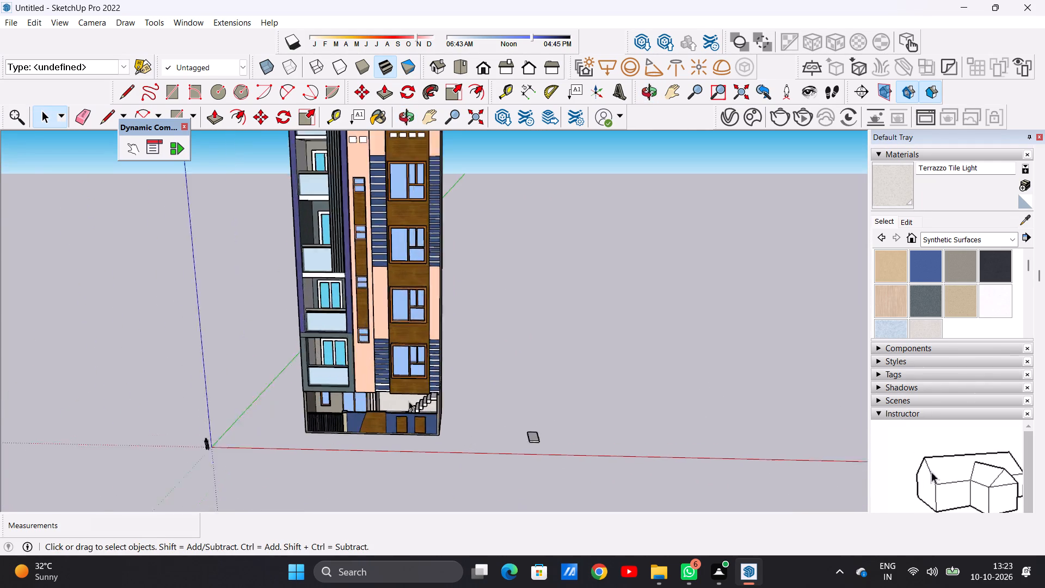
scroll(409, 401, "up", 15)
middle_click_drag(379, 406, 601, 384)
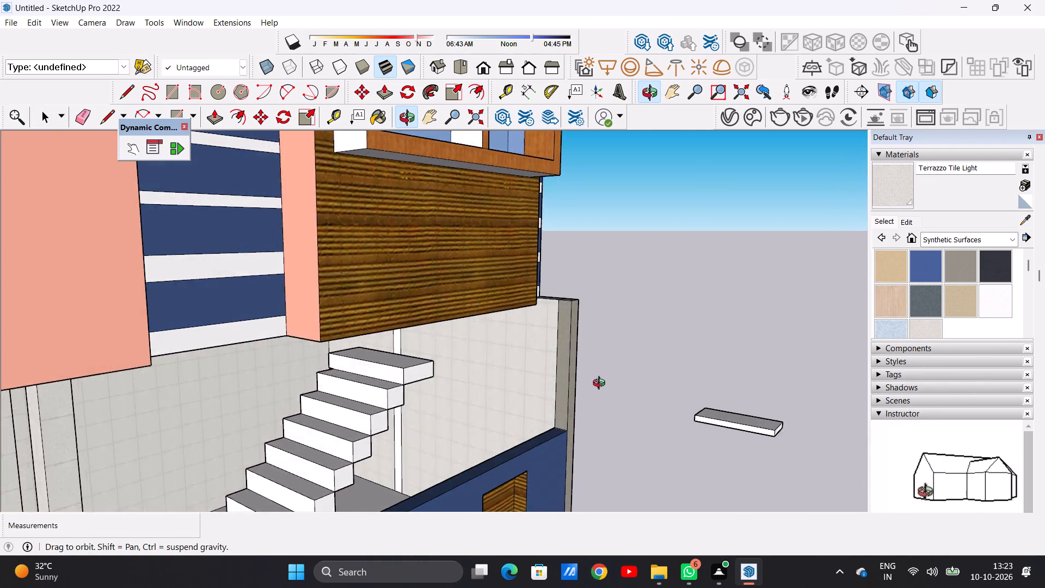
middle_click_drag(601, 384, 312, 391)
middle_click_drag(312, 399, 391, 470)
scroll(391, 470, "down", 15)
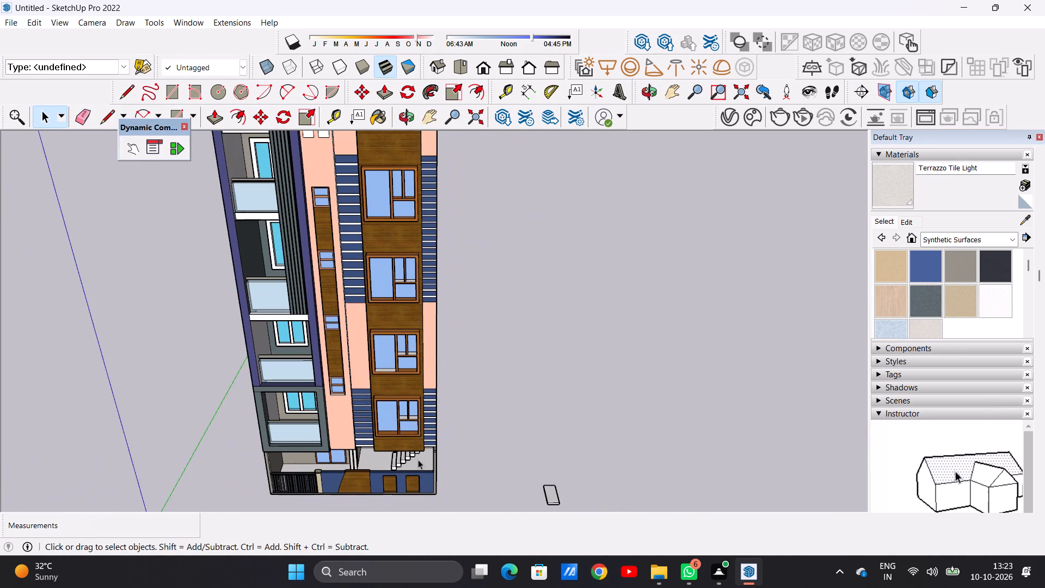
Review how the ground-floor staircase reads within the whole building's front elevation.
scroll(378, 465, "down", 10)
middle_click_drag(372, 462, 386, 411)
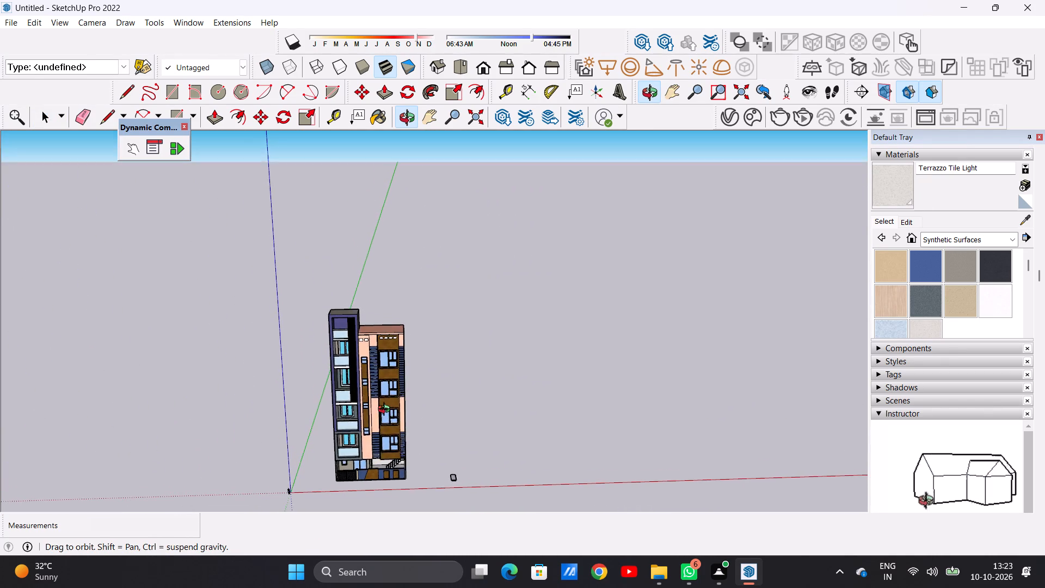
middle_click_drag(386, 411, 379, 405)
scroll(384, 462, "up", 15)
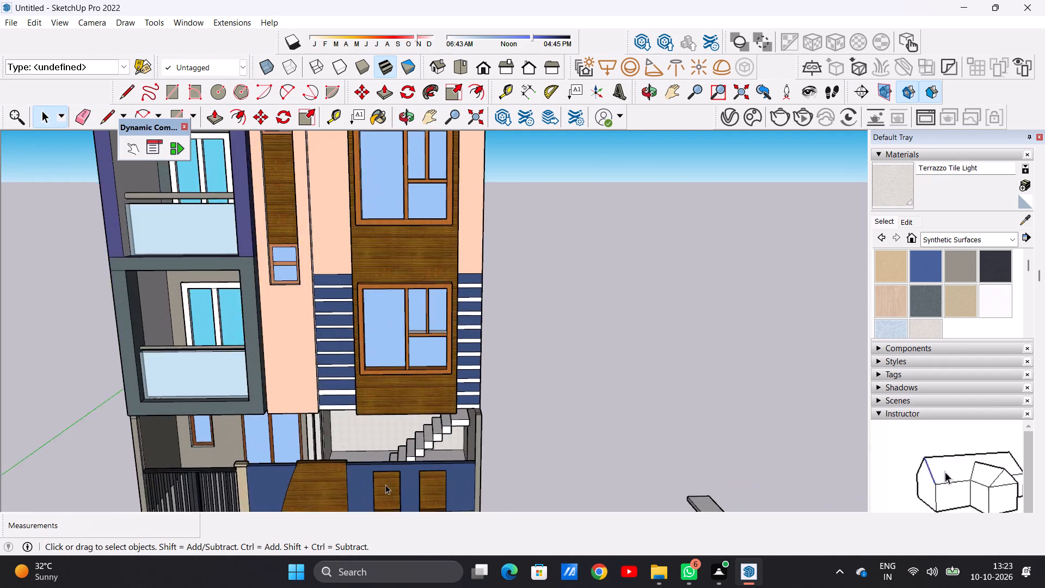
scroll(385, 485, "up", 14)
scroll(450, 444, "down", 11)
middle_click_drag(461, 424, 452, 411)
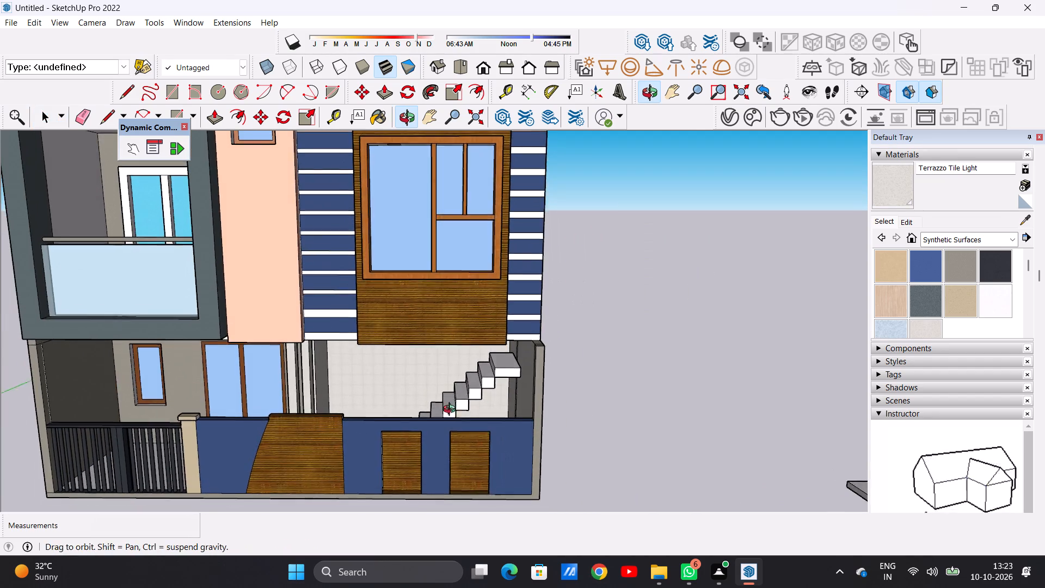
middle_click_drag(452, 411, 452, 396)
scroll(452, 396, "down", 11)
middle_click_drag(450, 389, 458, 344)
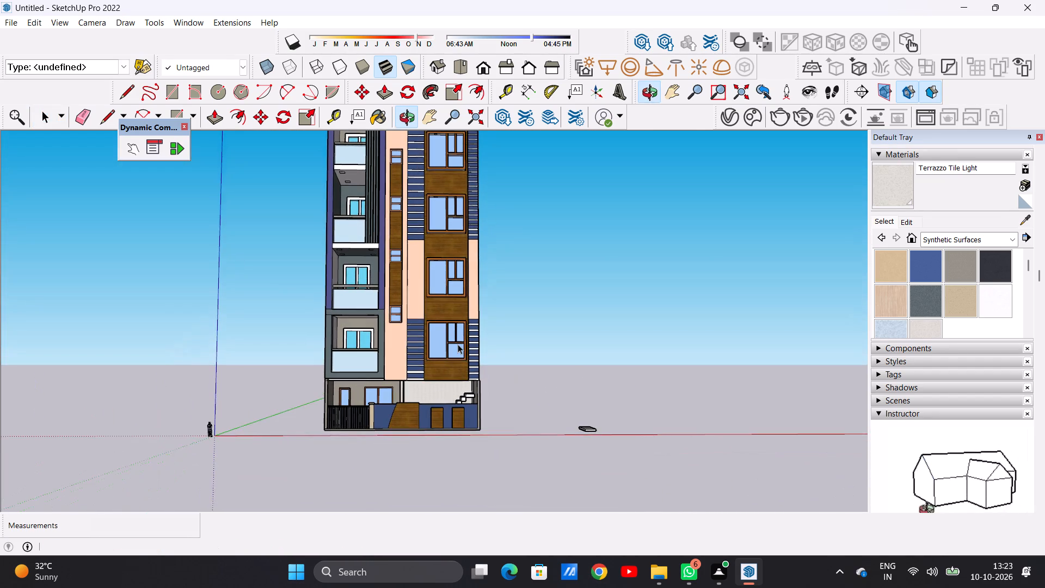
middle_click_drag(466, 377, 459, 419)
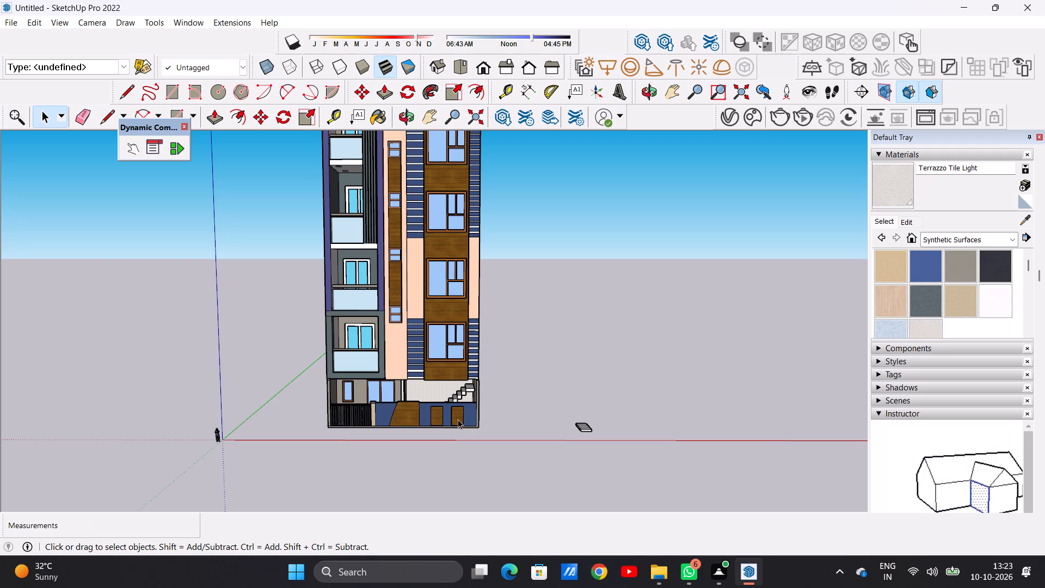
Delete the leftover loose slab lying on the ground beside the building.
scroll(585, 440, "up", 17)
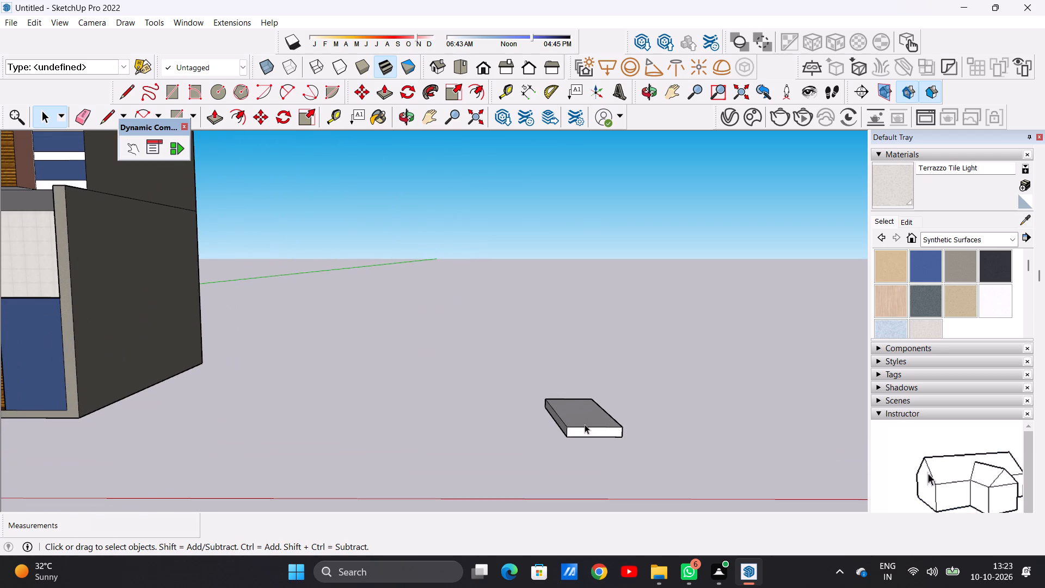
triple_click(586, 431)
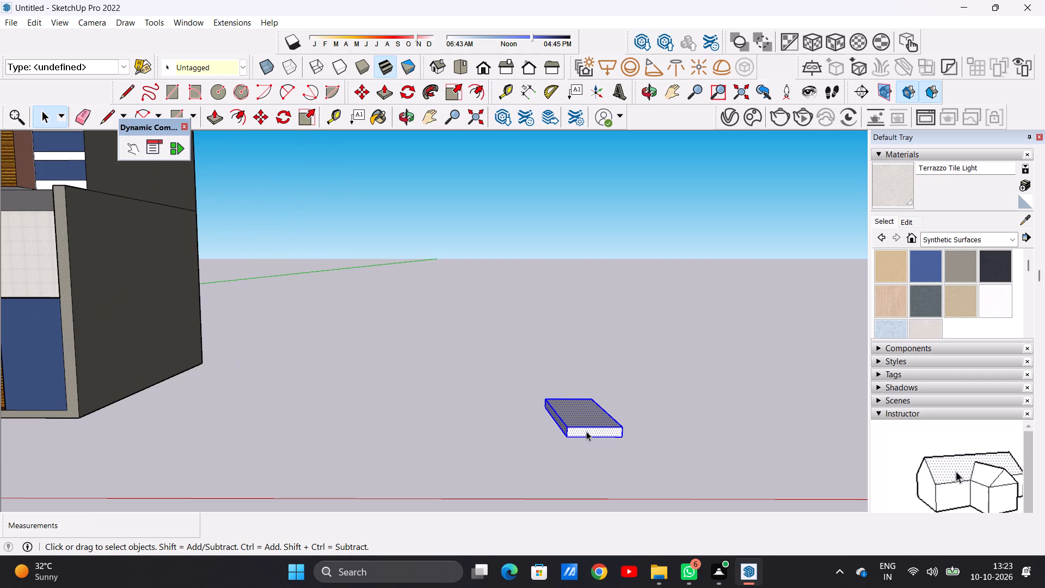
key("Delete")
key("space")
scroll(465, 583, "down", 10)
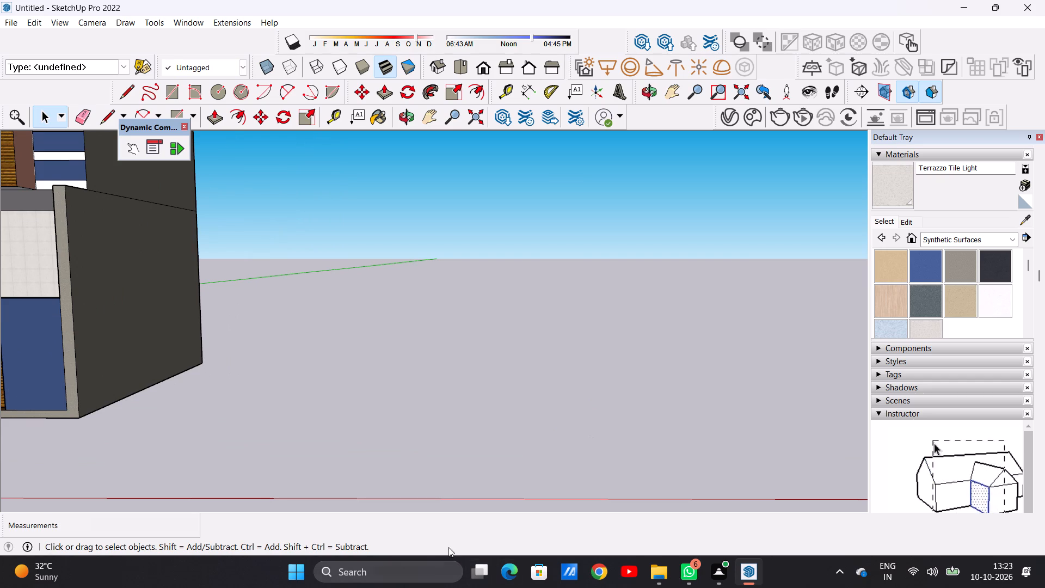
Examine the completed building's massing and facades from the front and both sides, ending on the full front elevation.
scroll(448, 547, "down", 20)
scroll(448, 547, "down", 9)
scroll(425, 419, "up", 7)
scroll(494, 404, "down", 3)
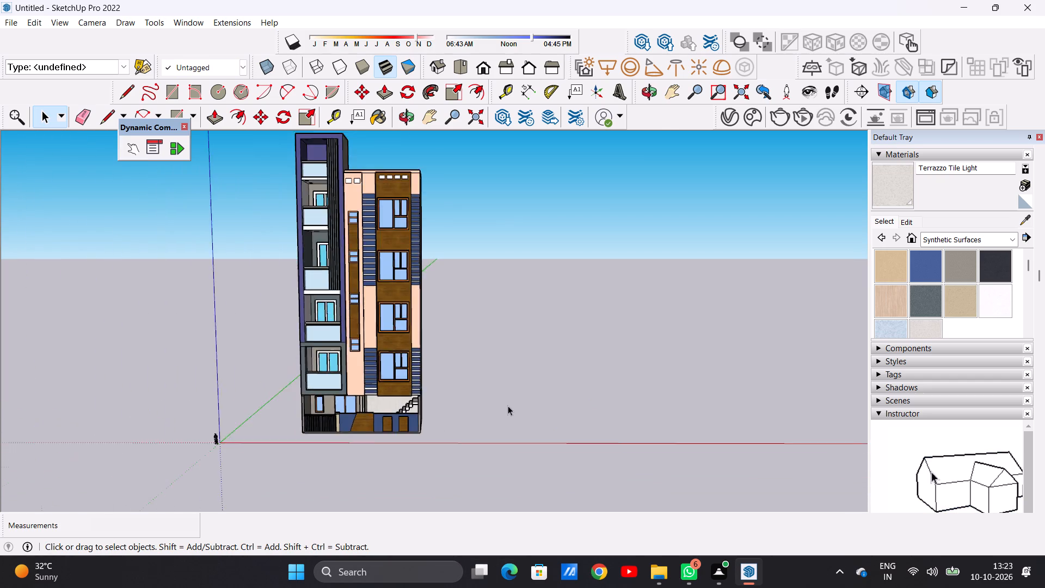
scroll(508, 406, "down", 10)
scroll(462, 371, "up", 7)
scroll(524, 377, "down", 1)
middle_click_drag(457, 391, 420, 391)
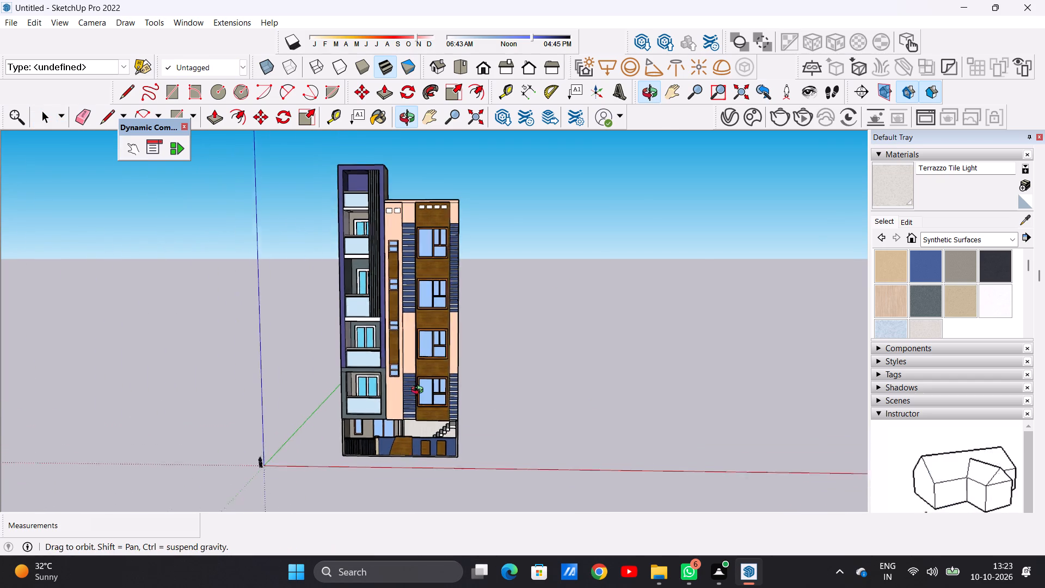
middle_click_drag(420, 391, 614, 381)
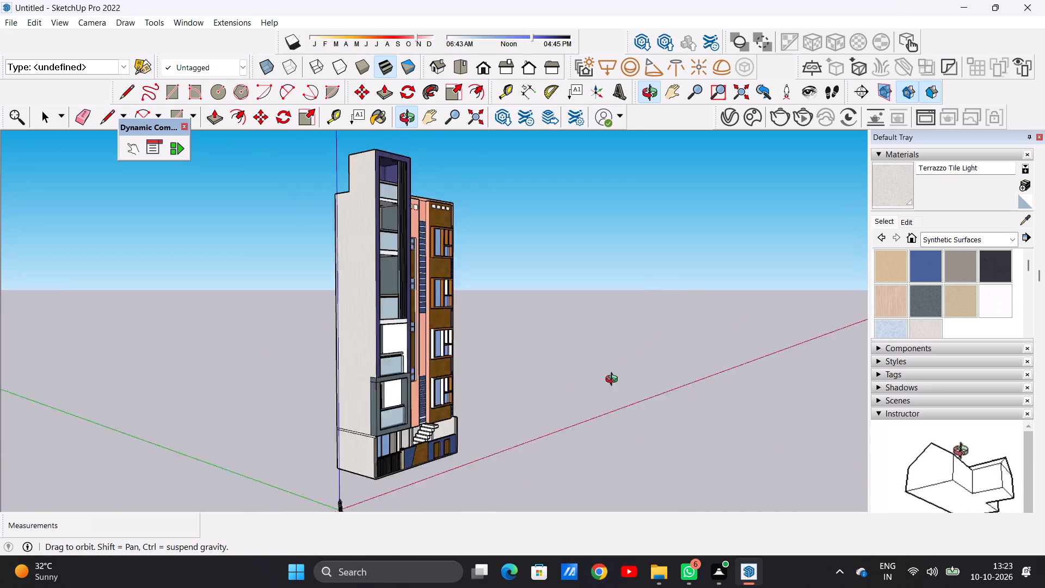
middle_click_drag(614, 381, 472, 397)
scroll(471, 397, "down", 4)
scroll(377, 398, "up", 5)
scroll(377, 397, "down", 4)
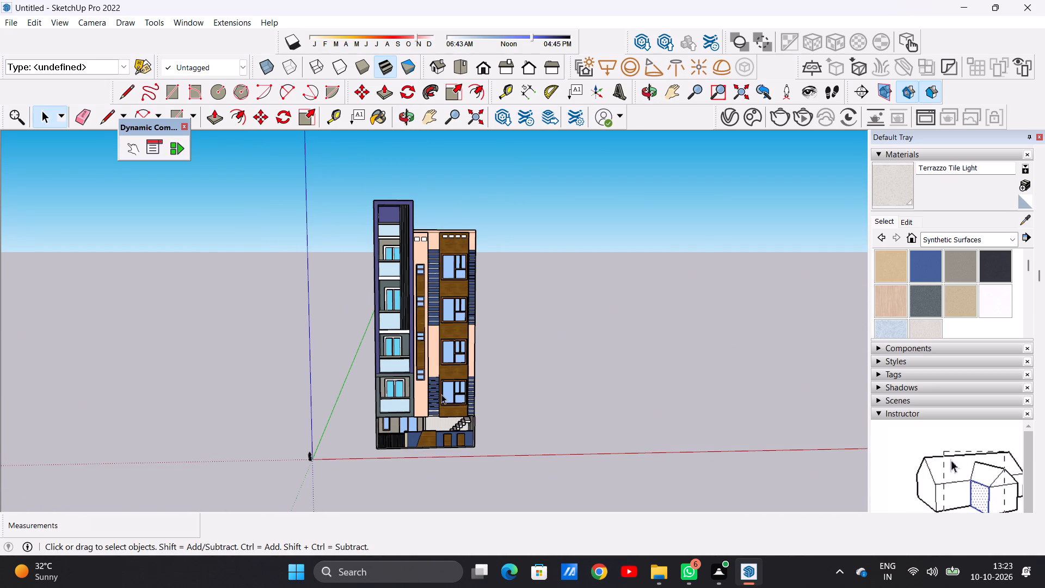
scroll(441, 394, "down", 4)
scroll(497, 483, "up", 11)
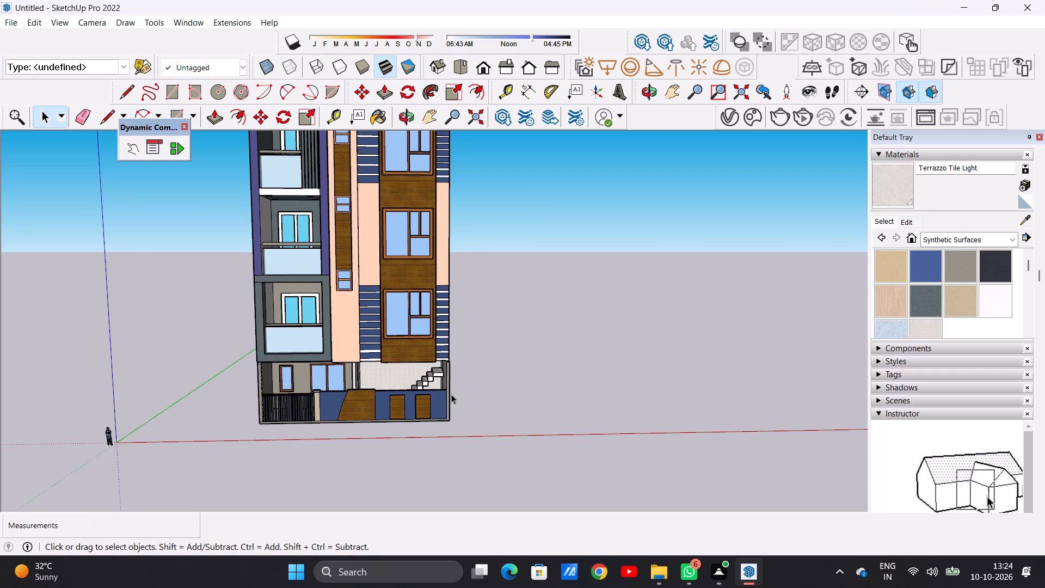
scroll(451, 394, "down", 4)
scroll(443, 369, "up", 2)
scroll(443, 369, "down", 6)
middle_click_drag(499, 377, 355, 420)
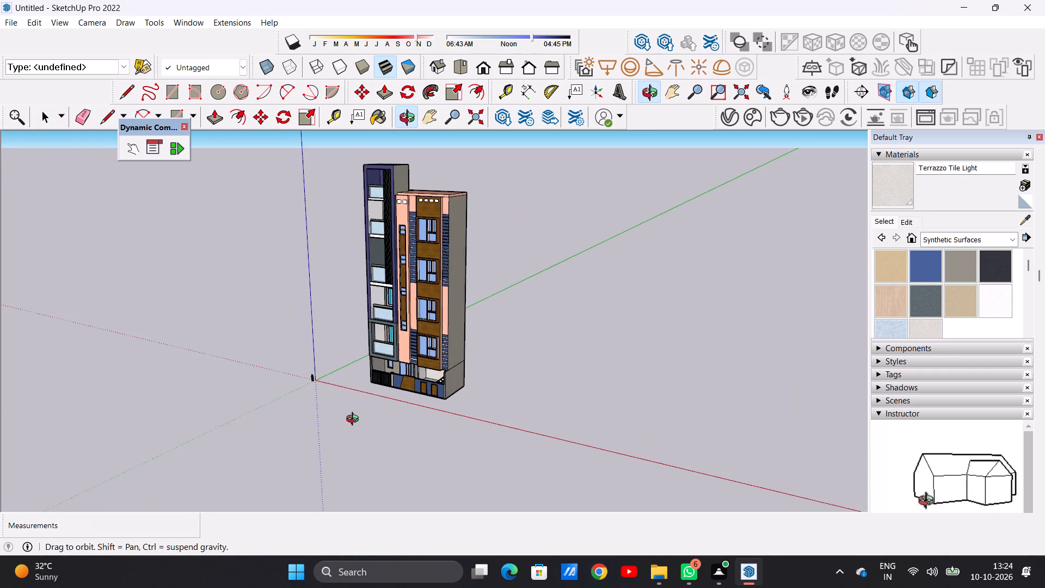
middle_click_drag(355, 420, 462, 365)
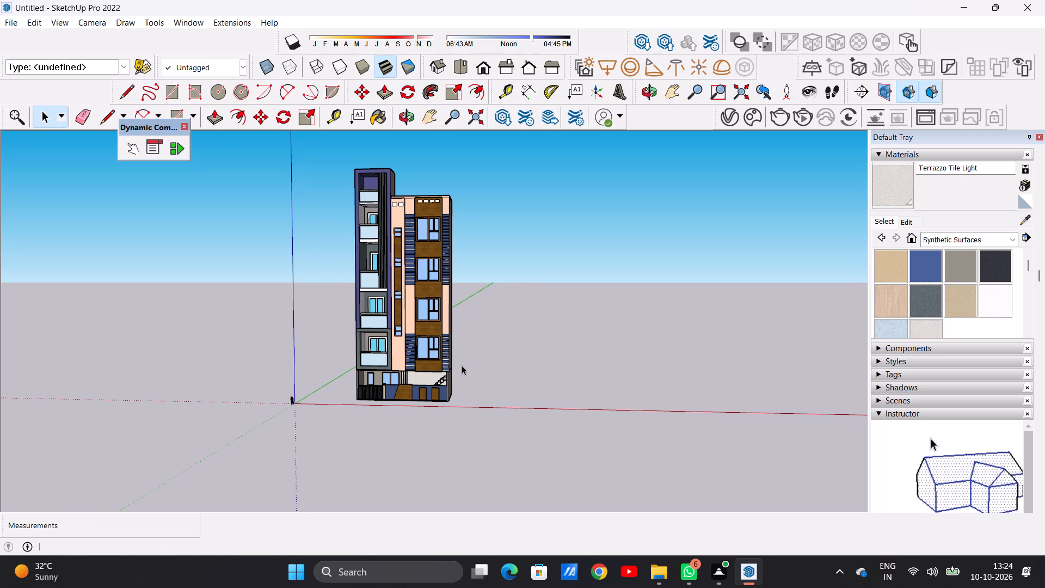
scroll(431, 367, "down", 3)
scroll(434, 354, "up", 5)
scroll(425, 353, "down", 5)
scroll(409, 233, "up", 3)
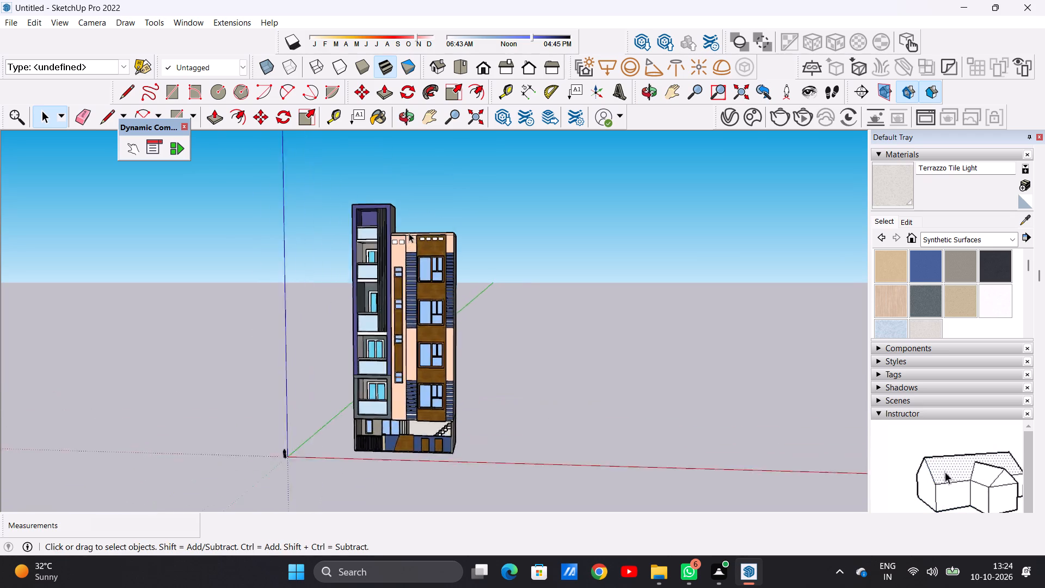
scroll(409, 233, "up", 3)
scroll(409, 264, "down", 4)
scroll(411, 309, "up", 4)
scroll(411, 310, "down", 3)
scroll(410, 371, "up", 4)
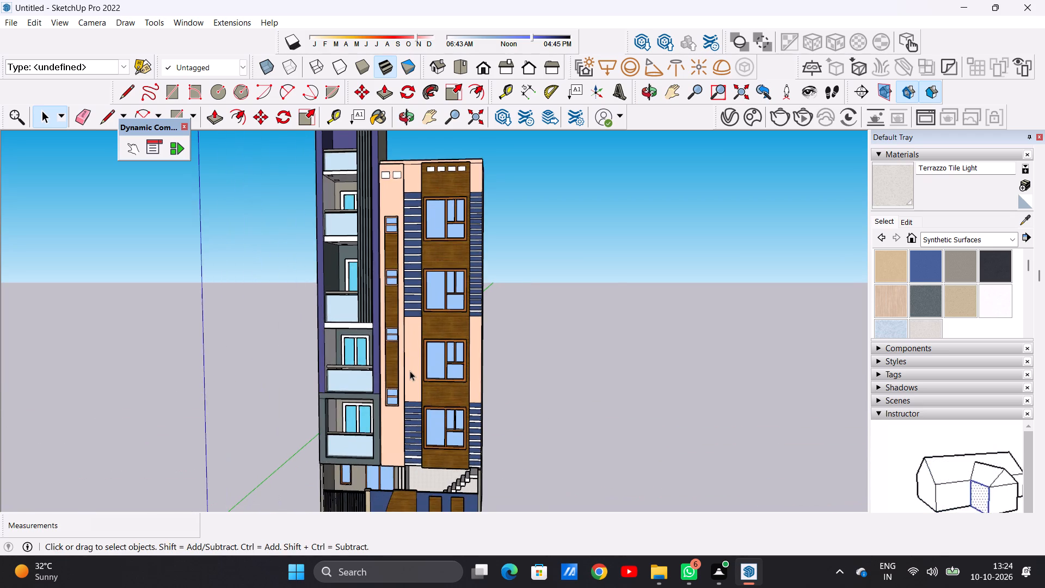
scroll(410, 371, "down", 2)
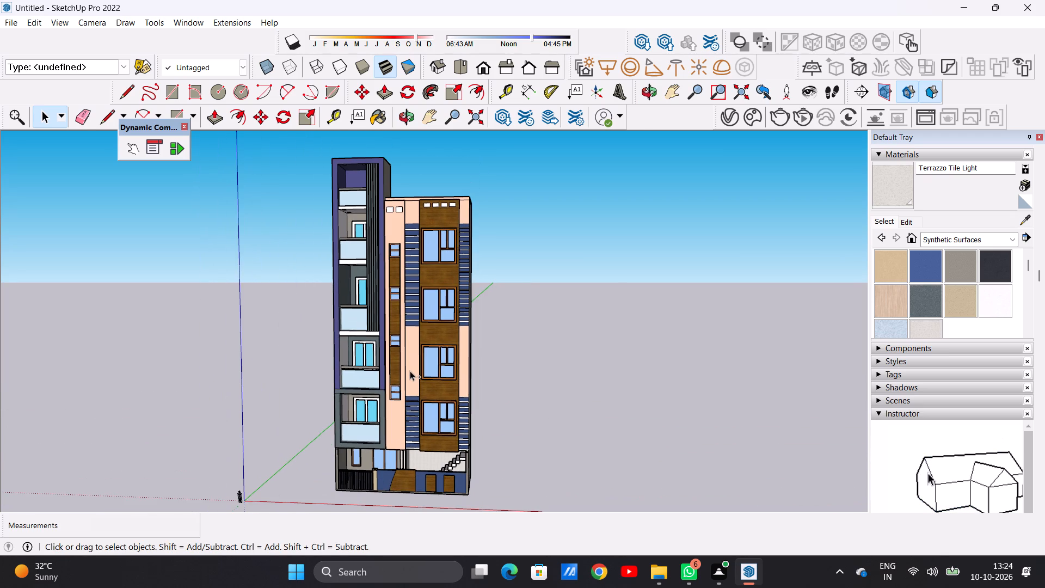
Save the model in the Documents folder as a SketchUp file named SRI 05.
key("ctrl+s")
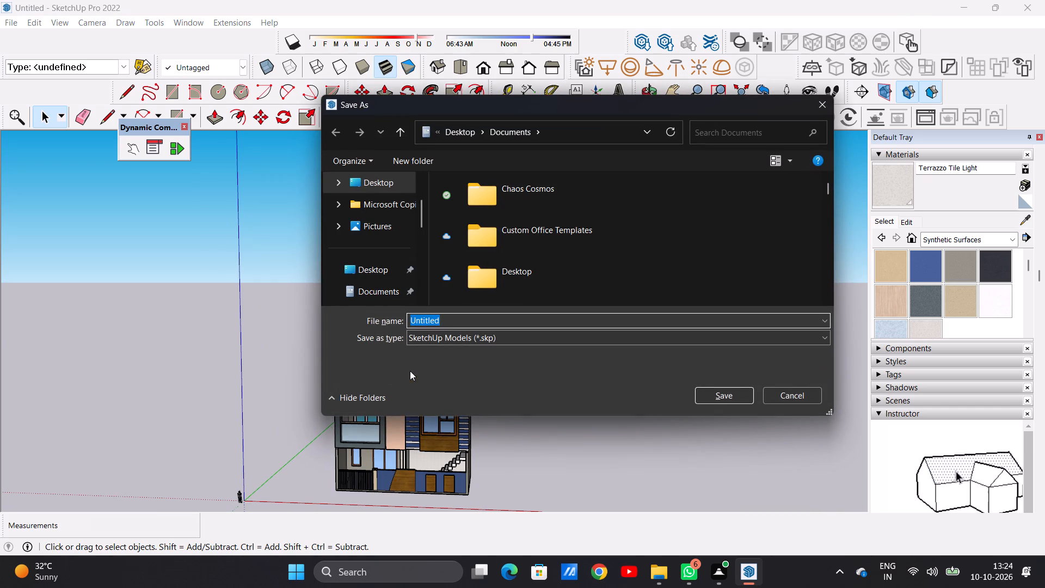
key("BackSpace")
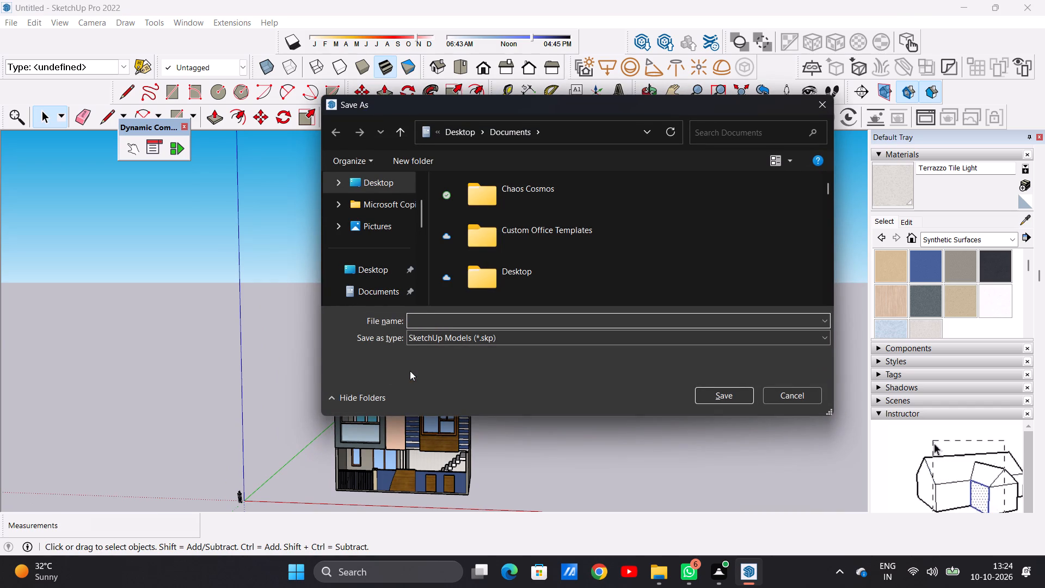
type("SRI")
key("space")
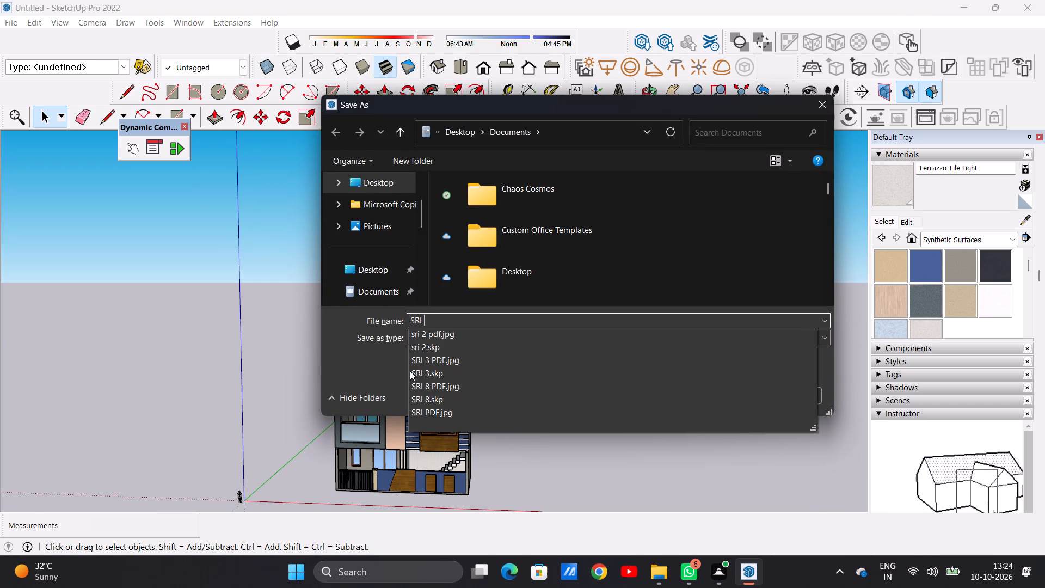
type("05")
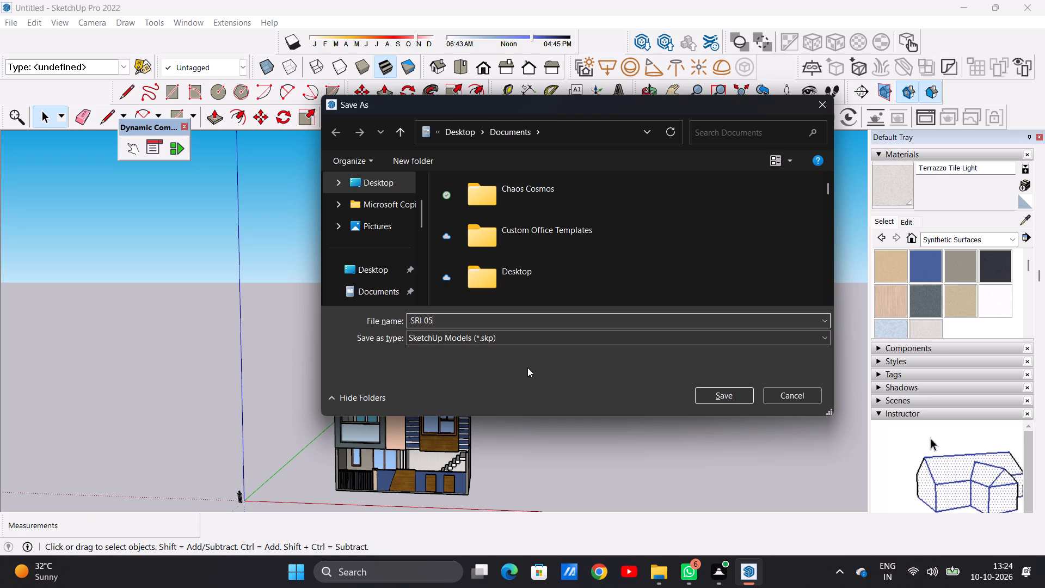
left_click(714, 393)
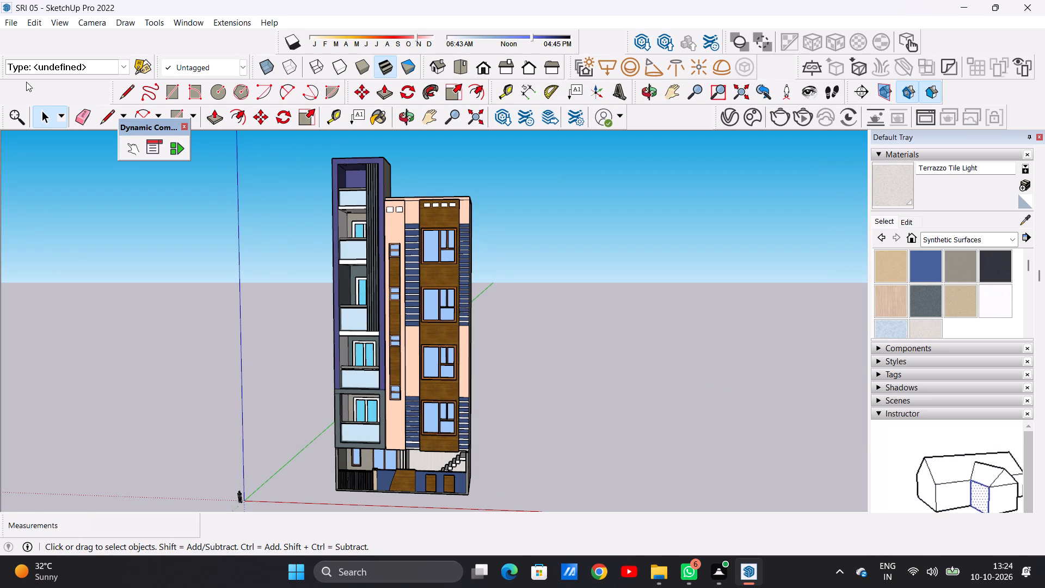
Export the front view as a 2D JPEG image named SRI 05 PDF in the Documents folder.
left_click(10, 21)
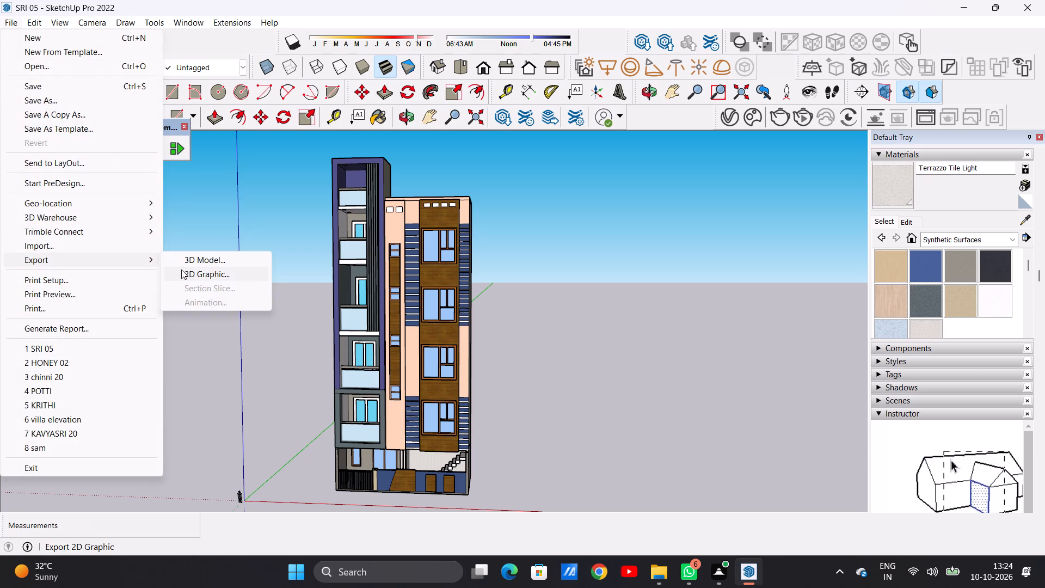
left_click(181, 269)
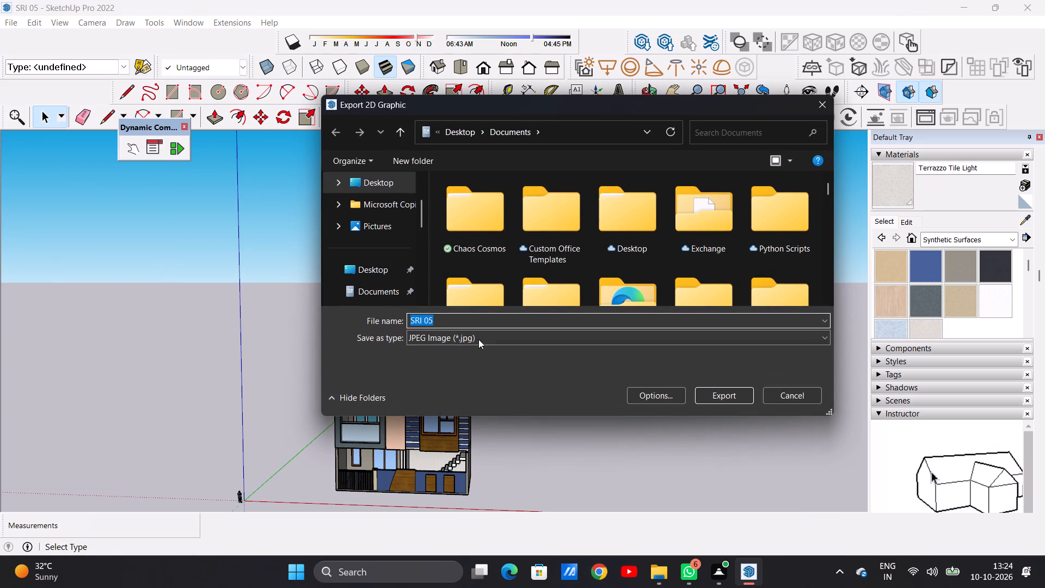
left_click(481, 319)
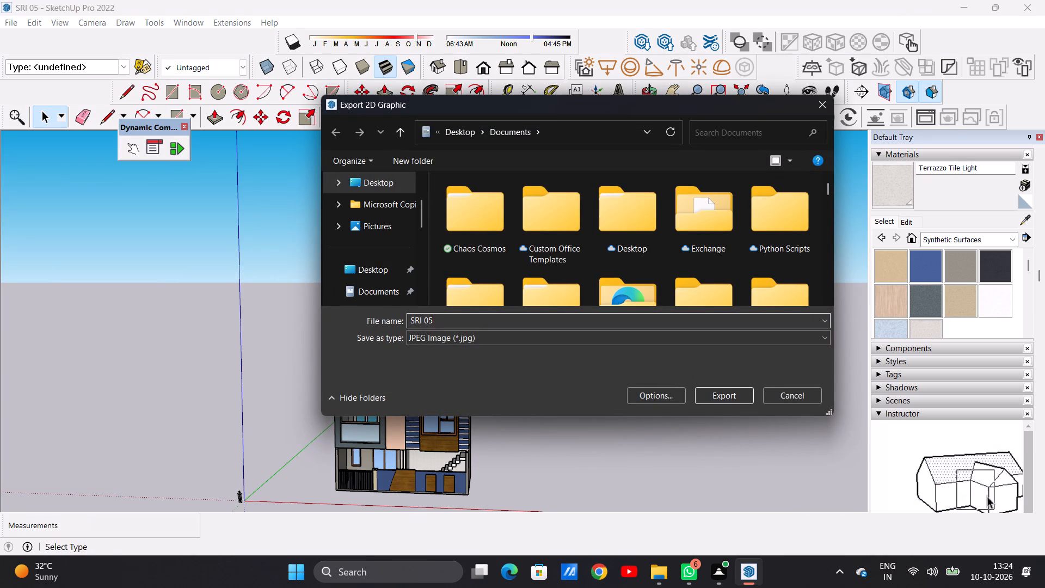
key("space")
type("P")
type("DF")
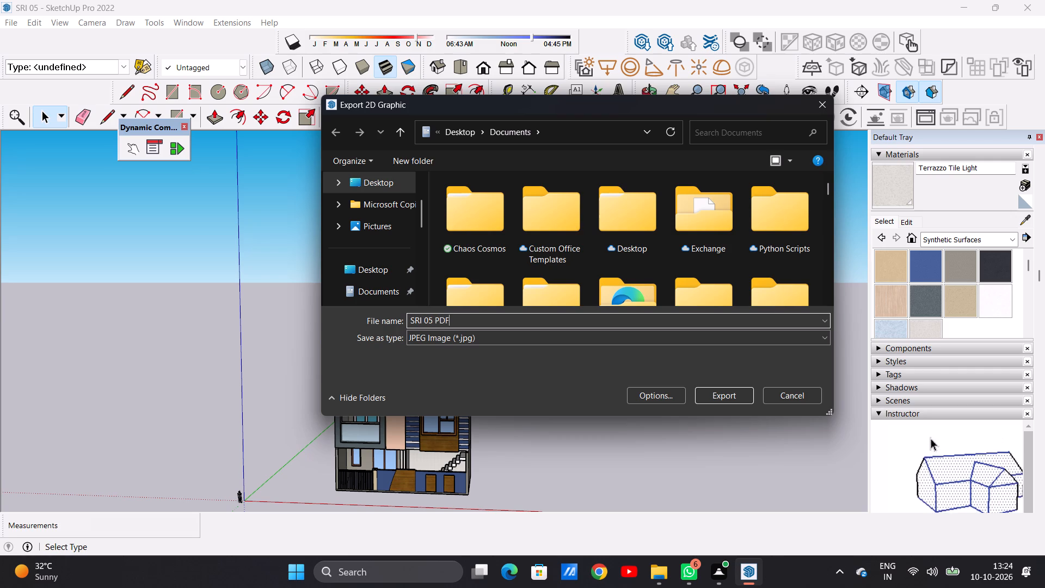
left_click(729, 397)
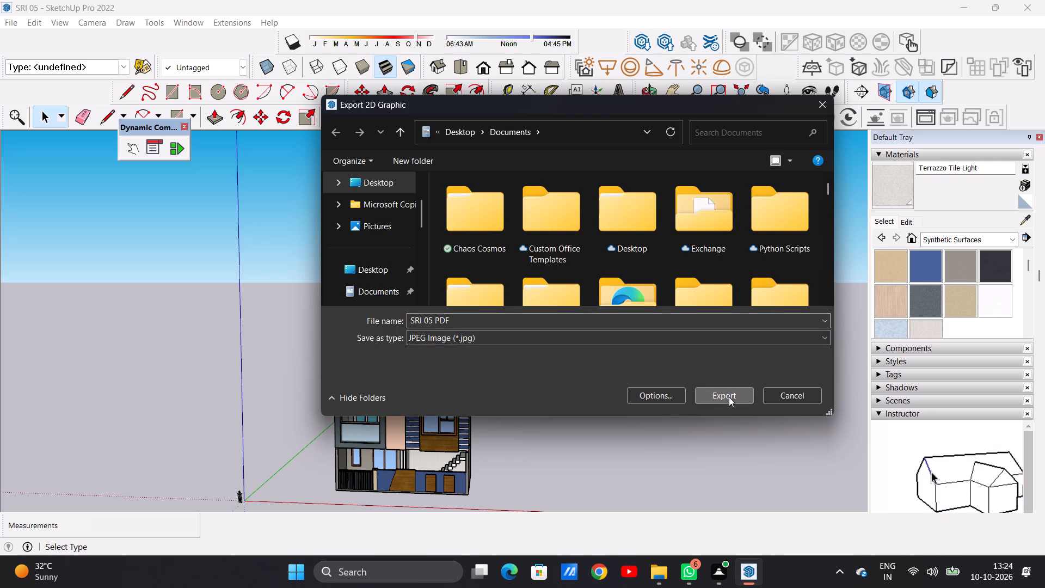